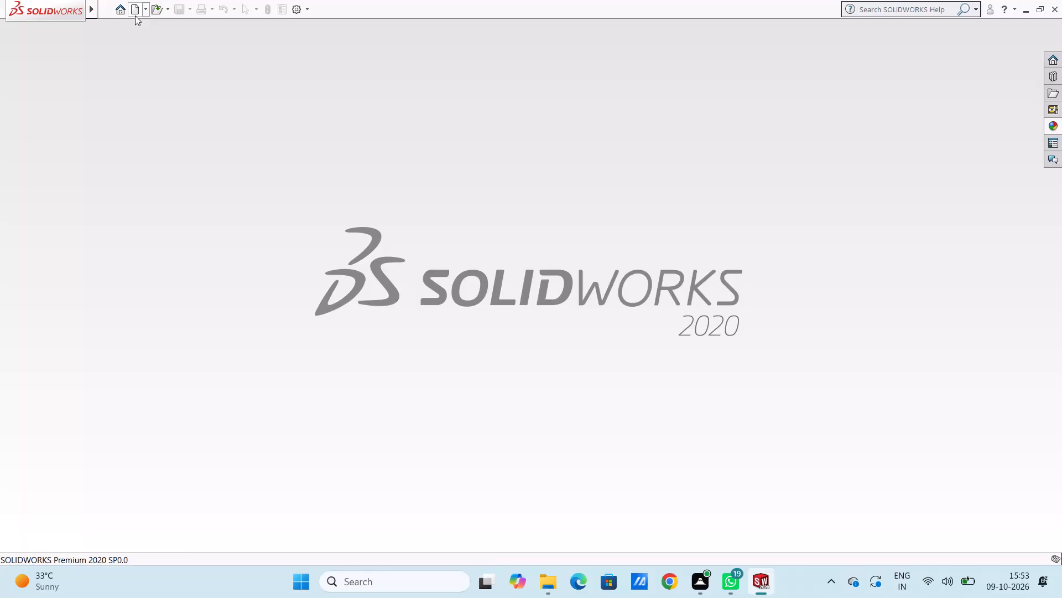
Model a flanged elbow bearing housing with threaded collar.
Create a new part document.
click(135, 16)
click(444, 432)
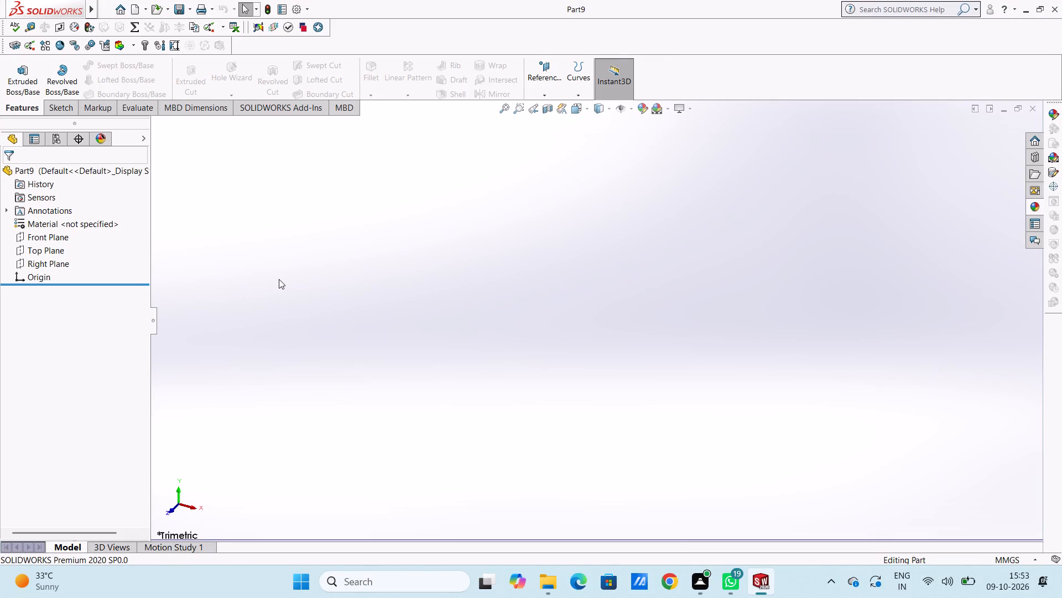
Start a sketch on the Top Plane.
click(42, 250)
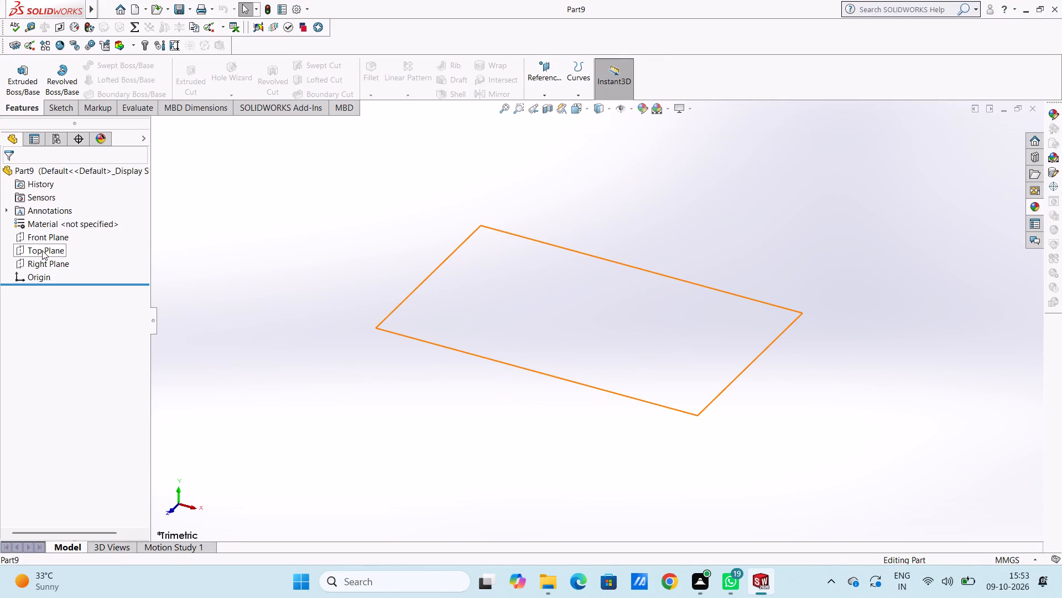
click(58, 236)
click(278, 228)
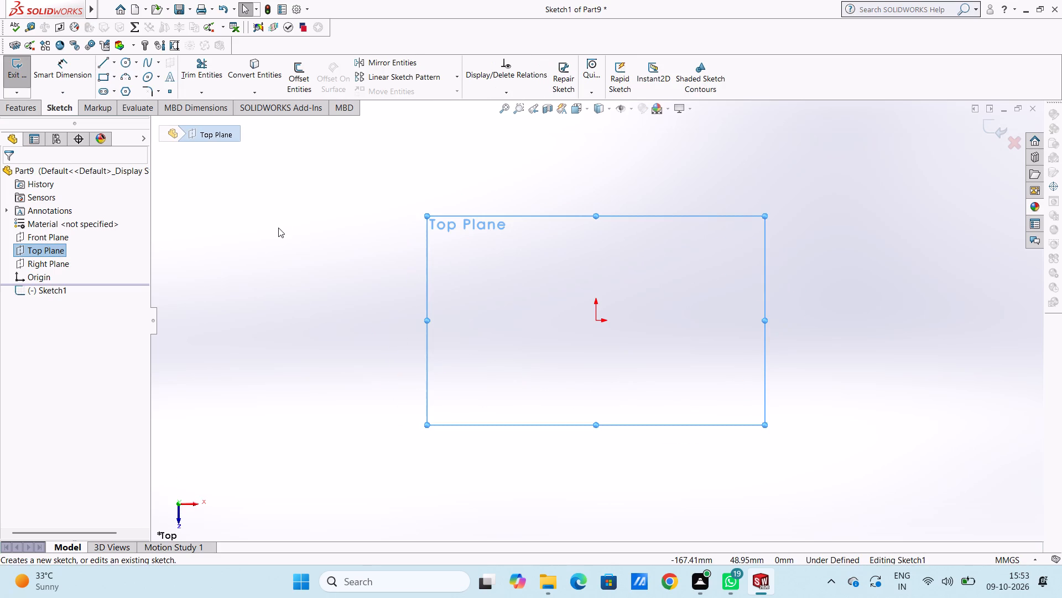
Sketch a center rectangle on the origin, 90 mm high and 180 mm wide.
click(114, 79)
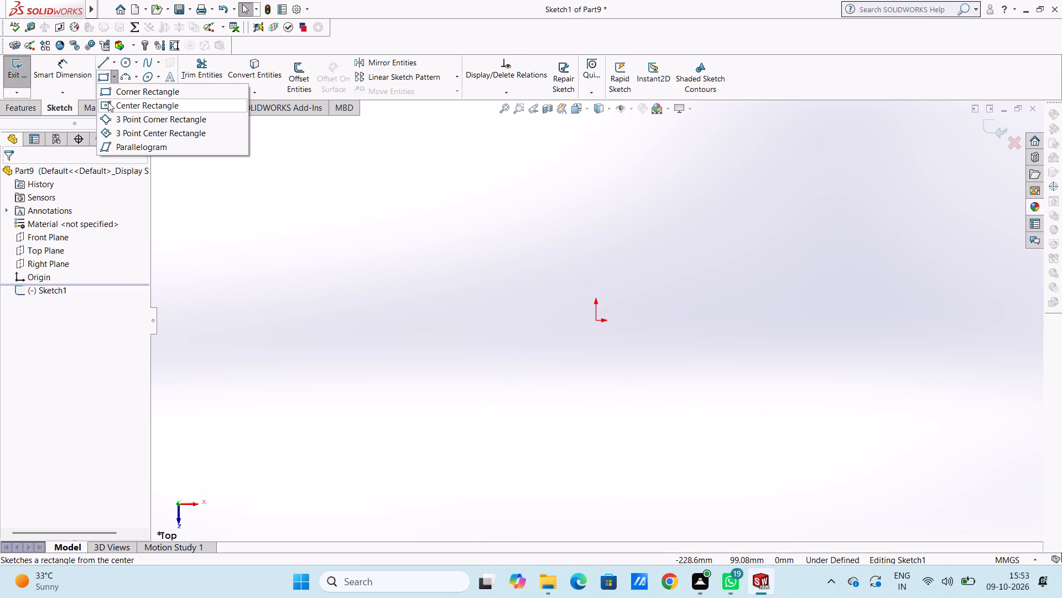
click(108, 102)
click(595, 319)
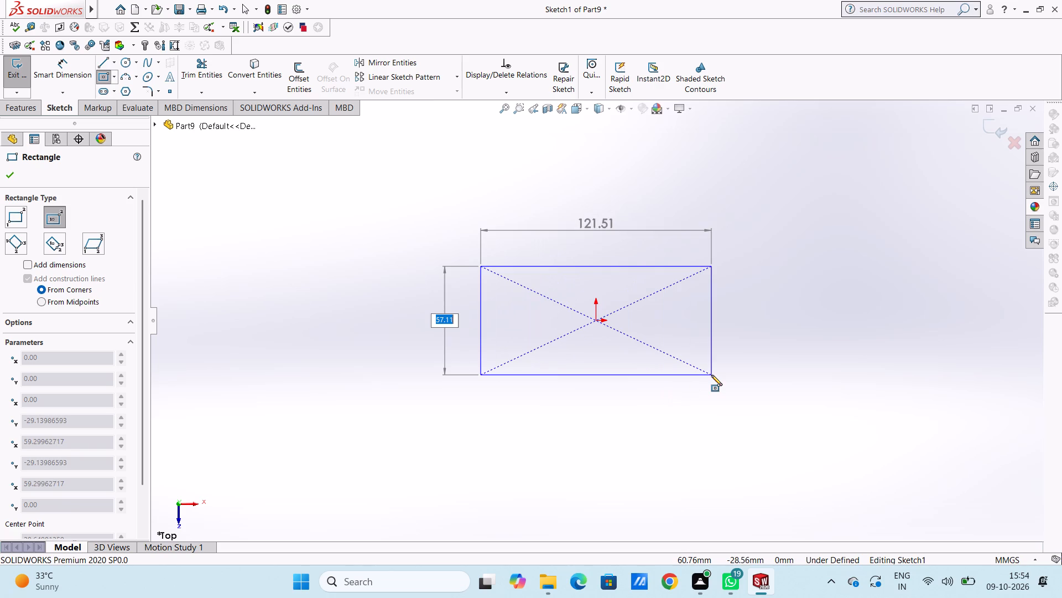
text(90)
key(Return)
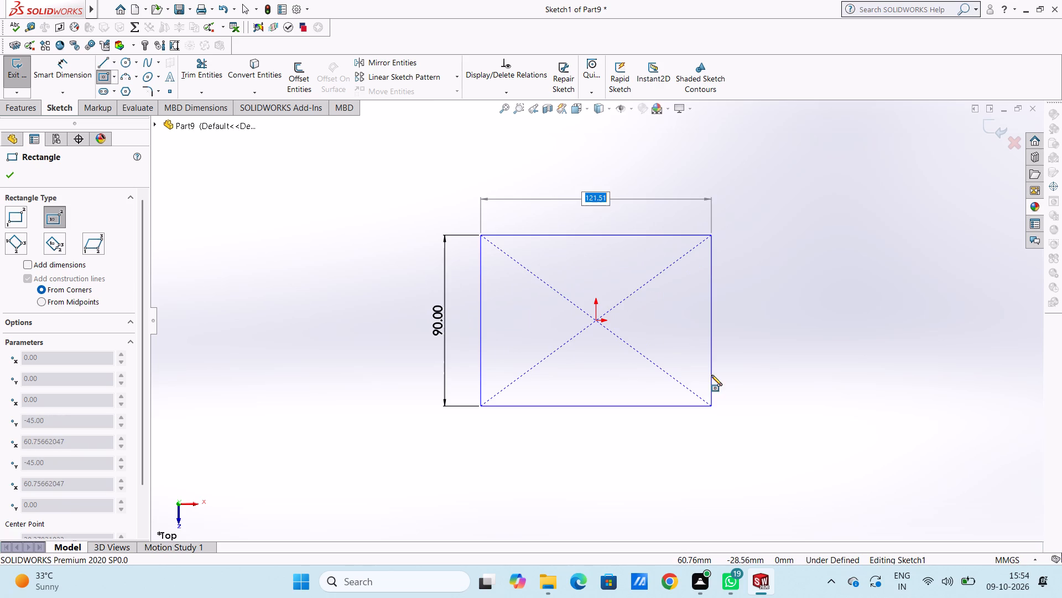
text(180)
key(Return)
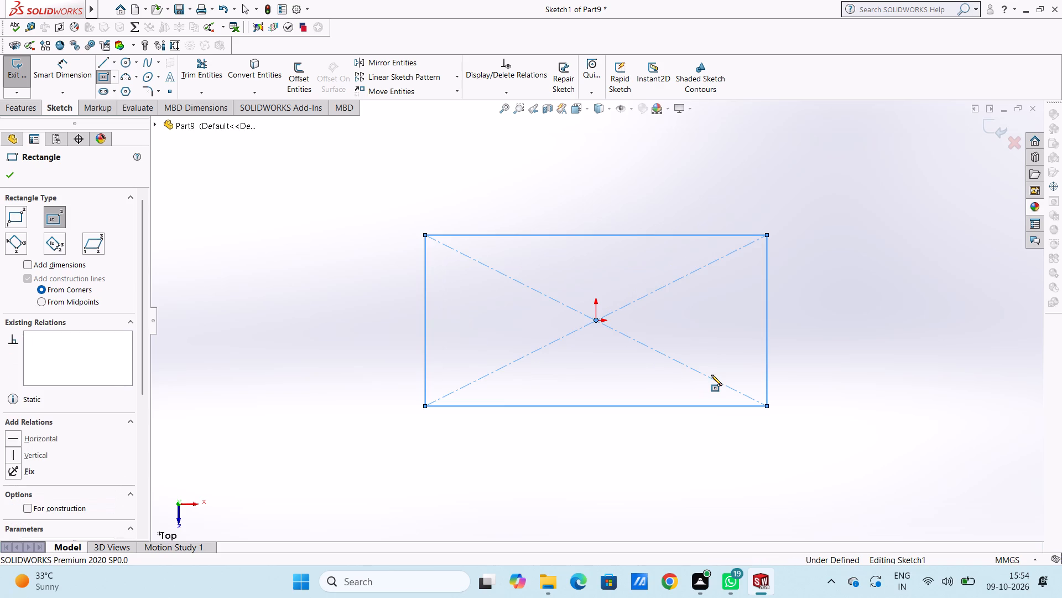
key(ctrl+7)
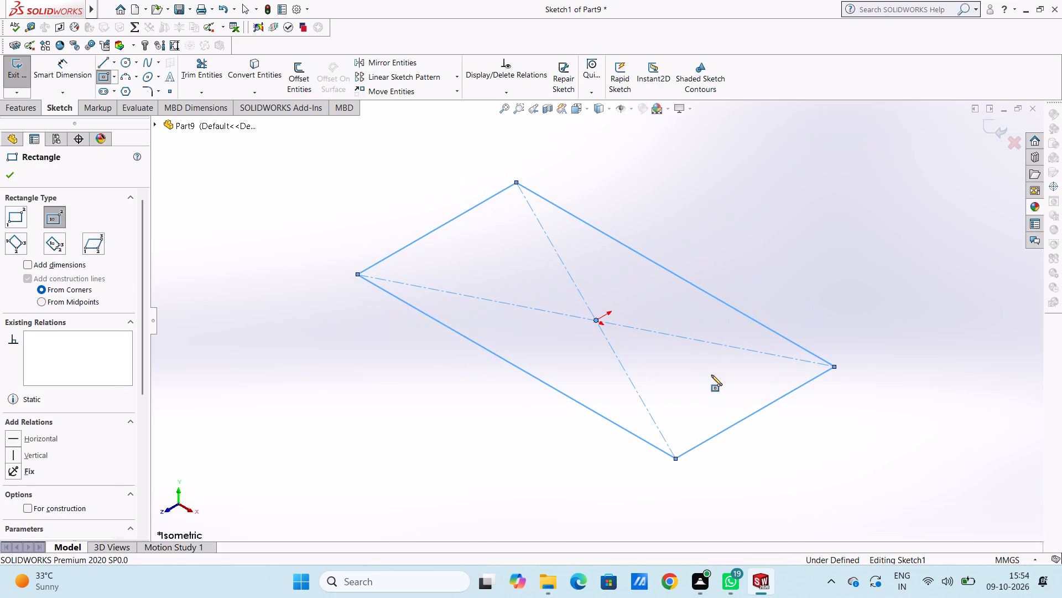
key(ctrl+5)
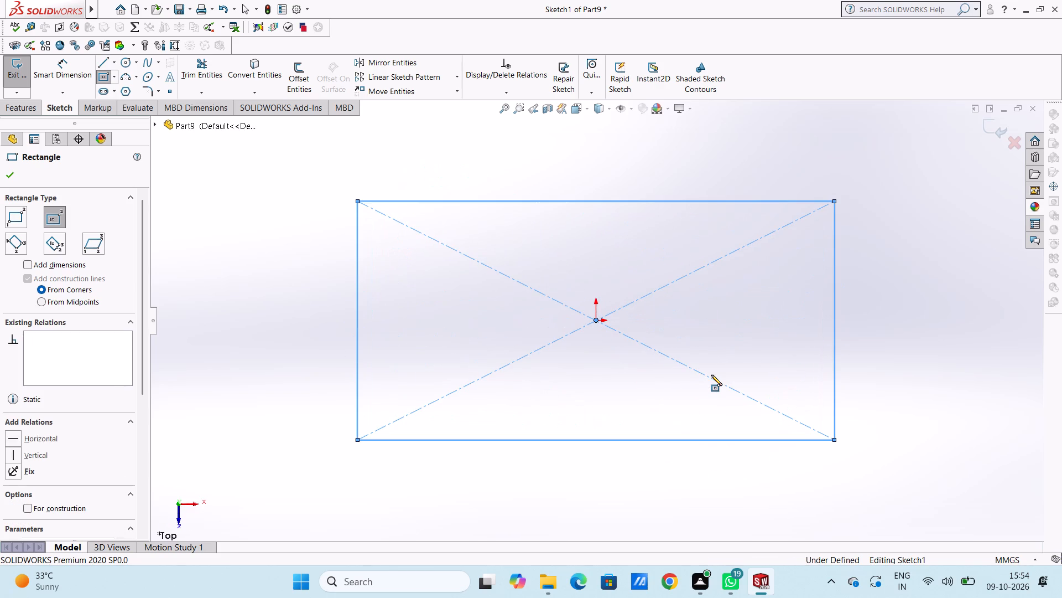
scroll(711, 375, up, 3)
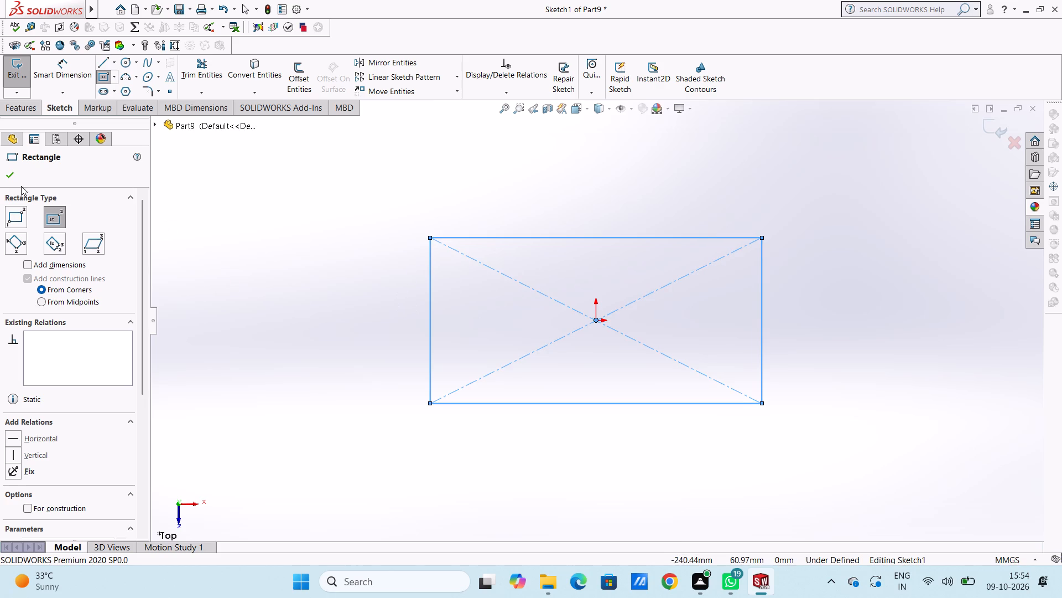
click(5, 177)
Dimension the rectangle's height at 90 mm and its width at 150 mm.
click(67, 66)
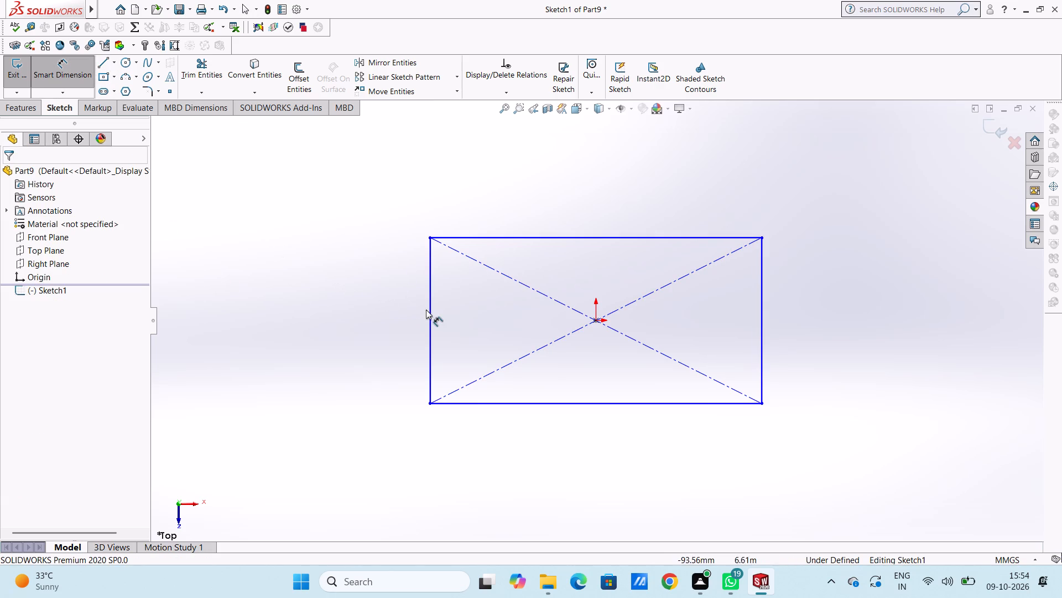
click(430, 313)
click(277, 330)
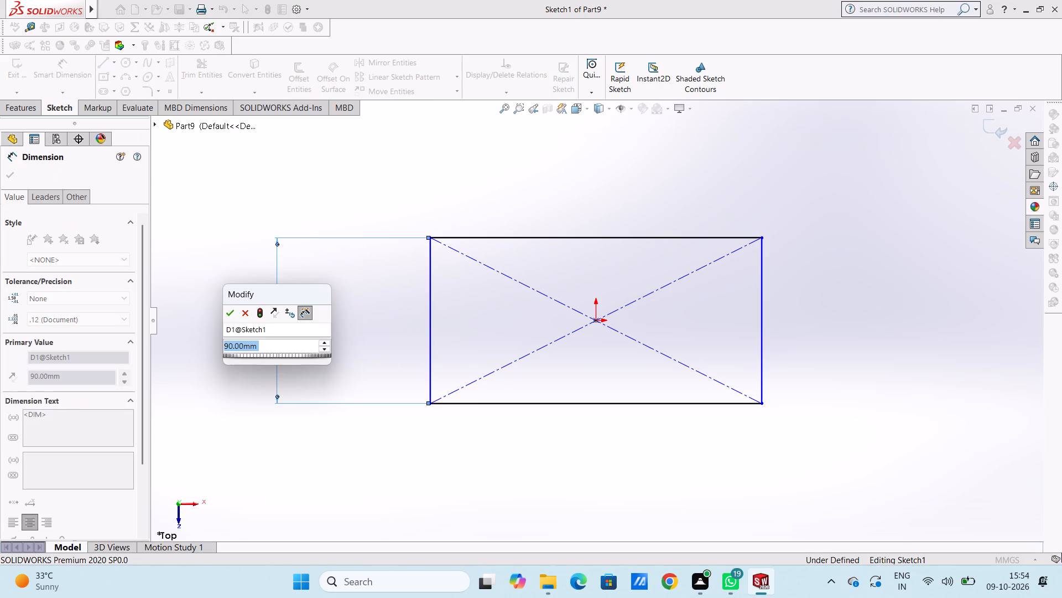
click(232, 313)
click(251, 270)
click(544, 236)
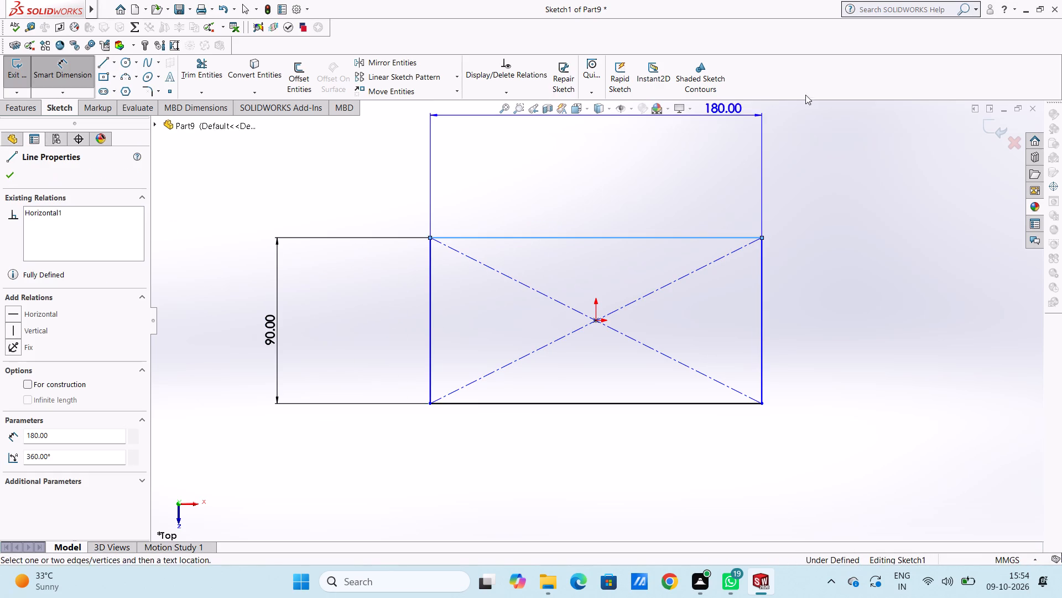
click(811, 151)
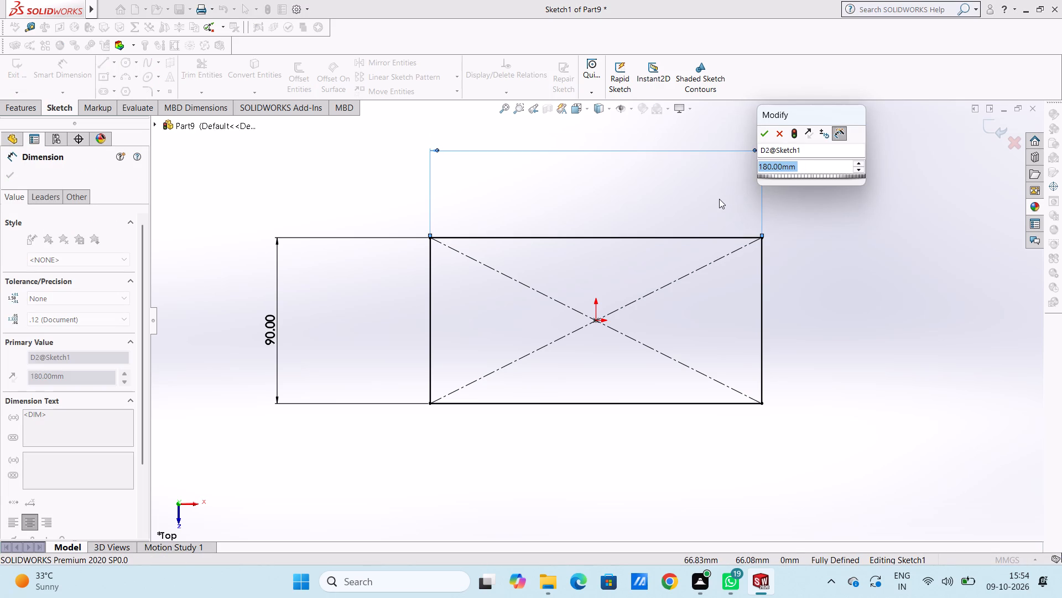
text(150)
key(Return)
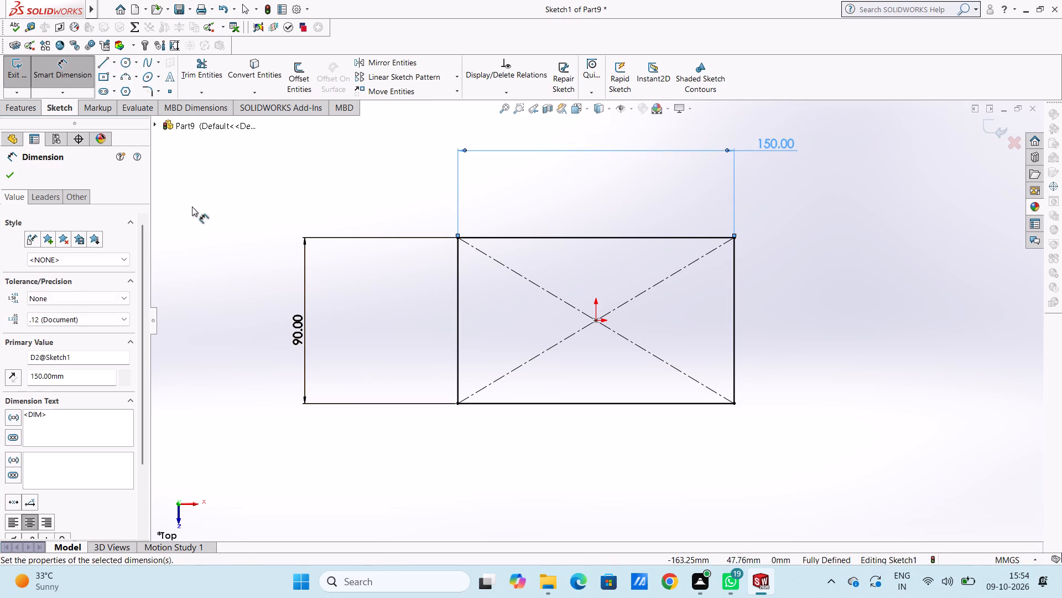
click(13, 178)
click(223, 195)
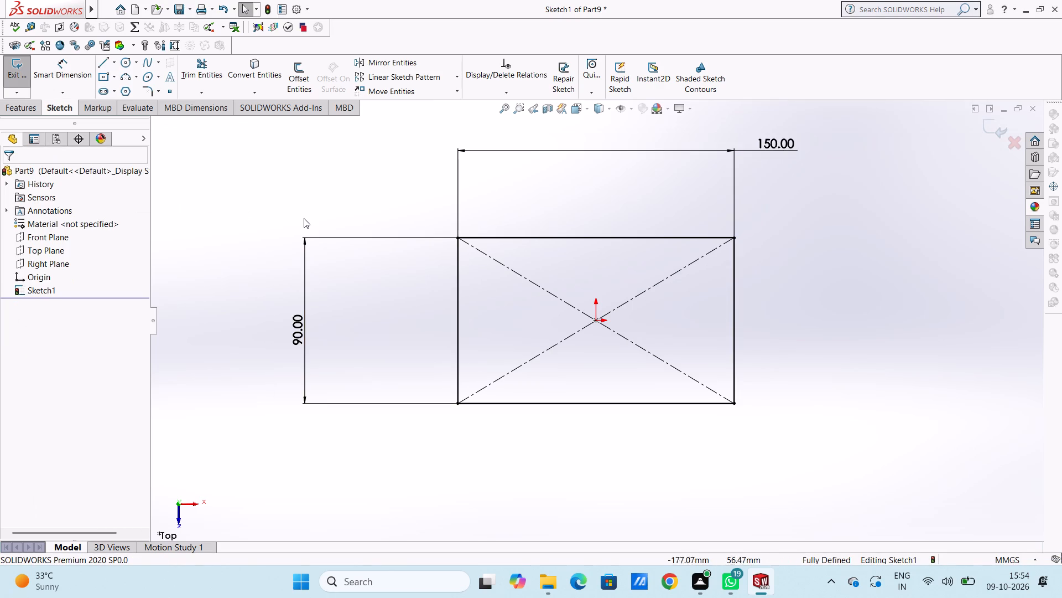
Round all four corners of the rectangle with 16 mm sketch fillets.
scroll(304, 218, up, 4)
scroll(568, 355, down, 3)
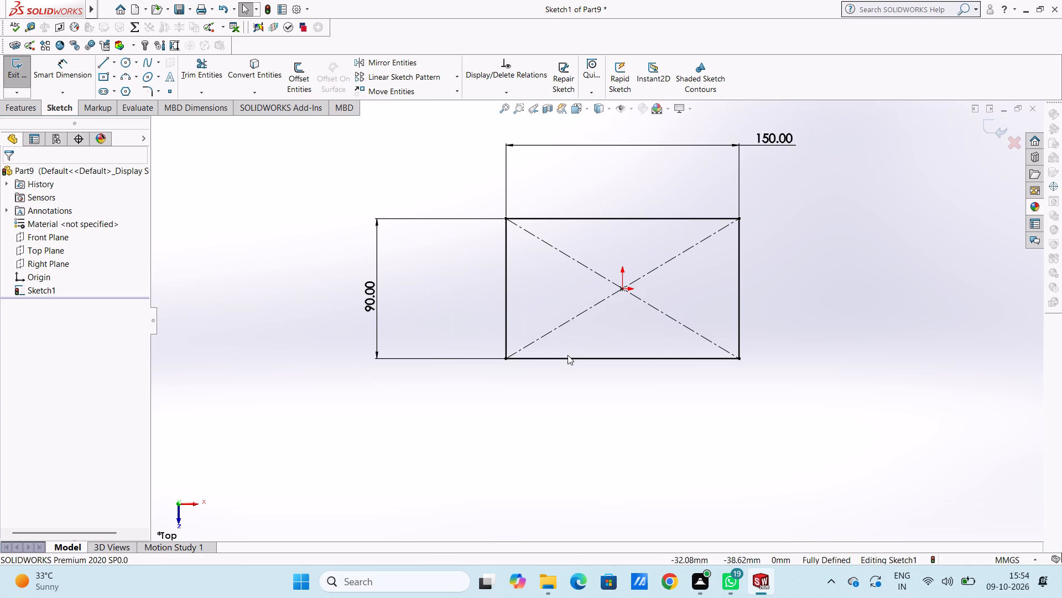
scroll(568, 355, up, 3)
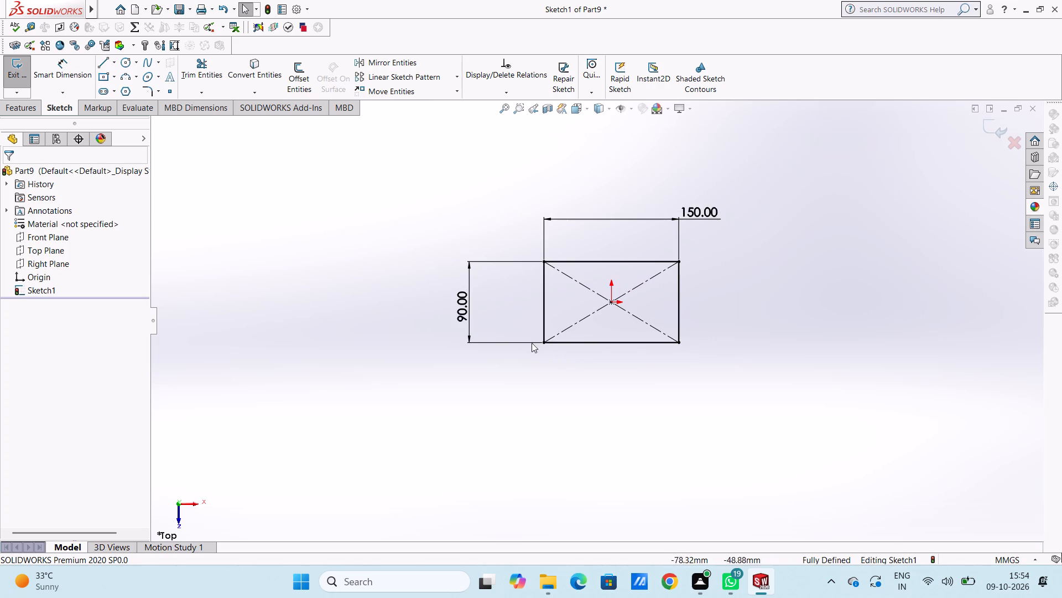
click(150, 89)
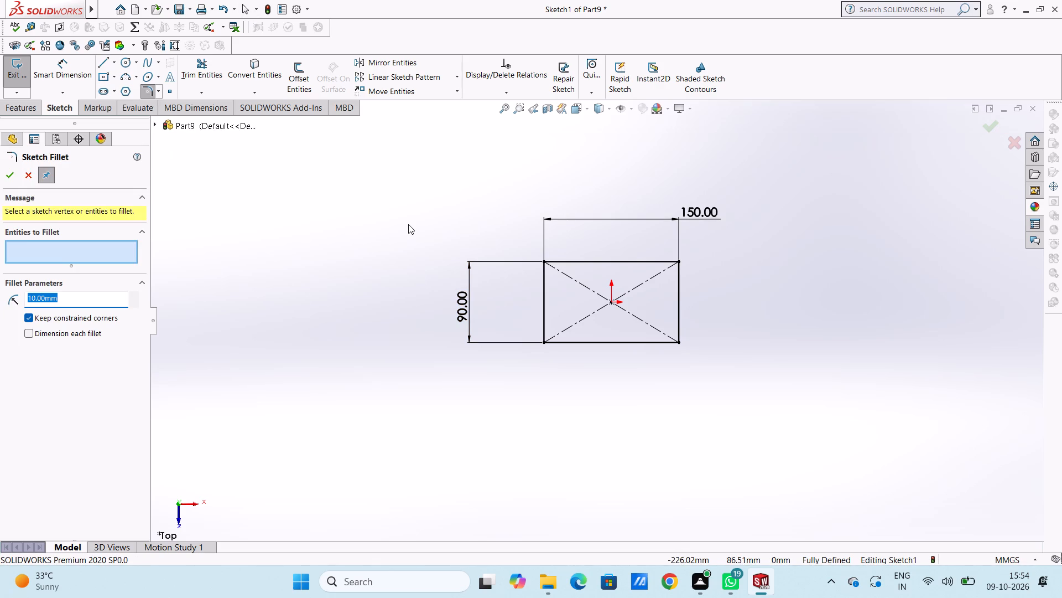
text(16)
key(Return)
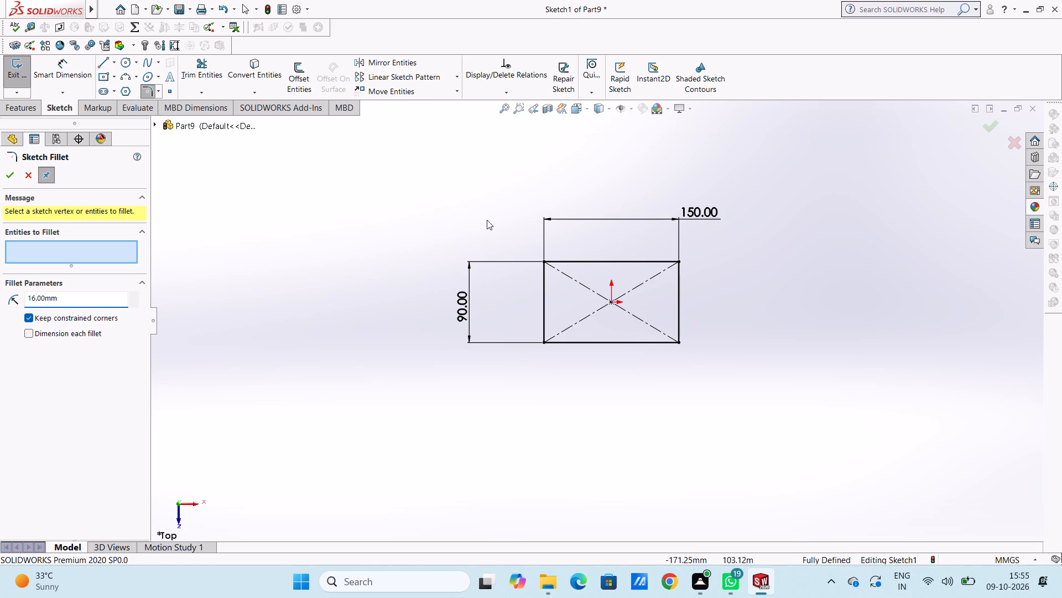
click(543, 262)
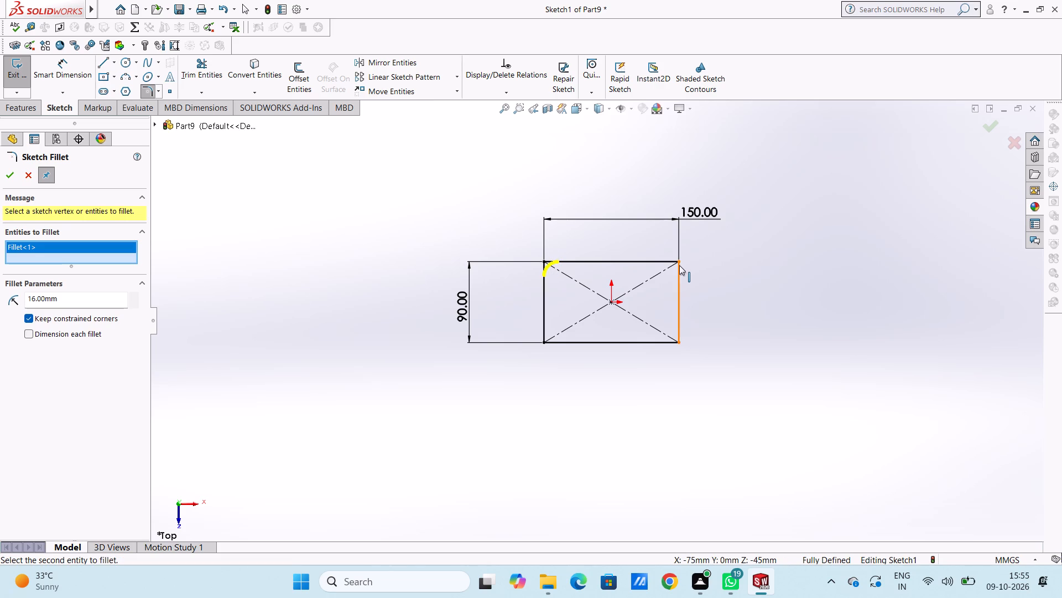
click(678, 262)
click(678, 341)
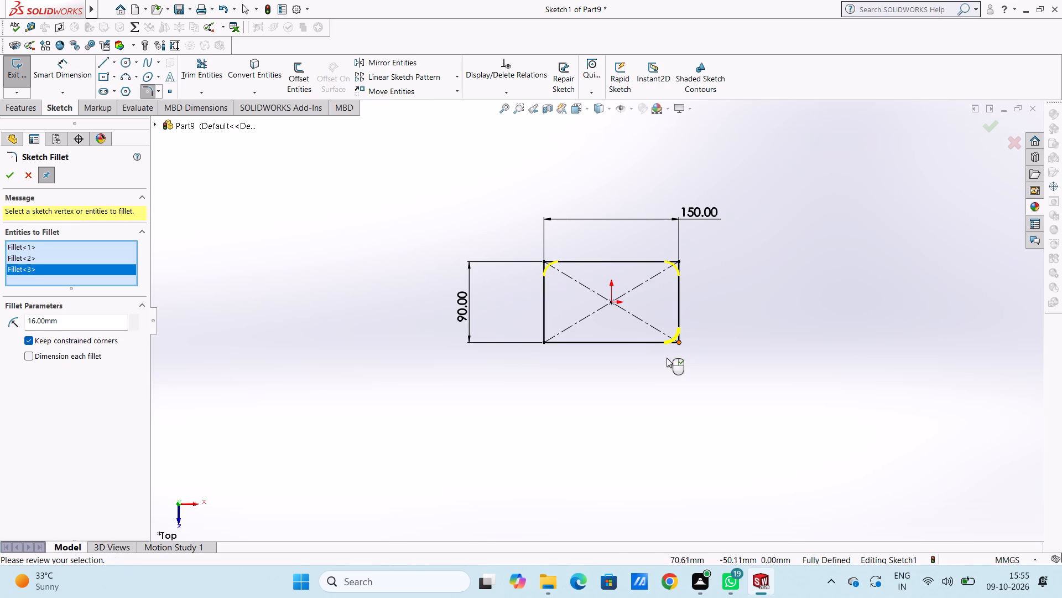
click(546, 344)
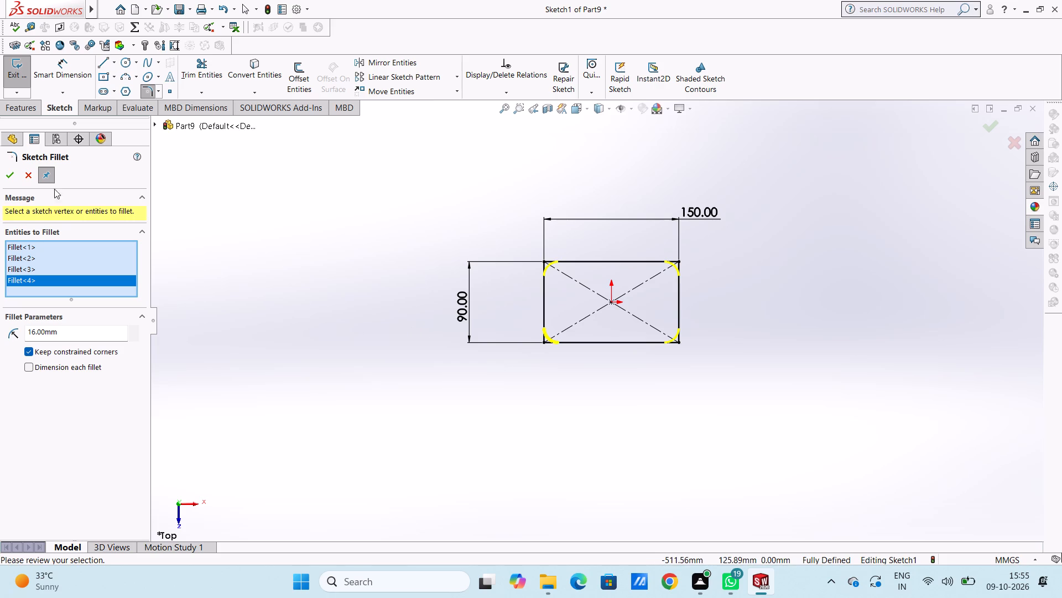
click(7, 176)
click(12, 175)
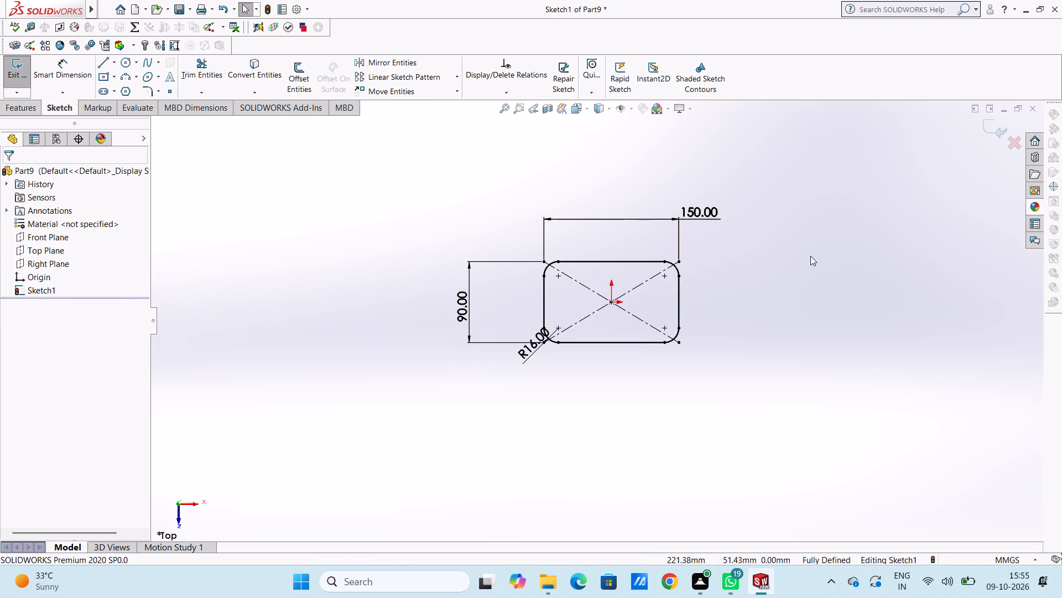
Sketch four circles, each about 10 to 11 mm in radius, centred on the corner fillets' centre points.
scroll(694, 300, down, 1)
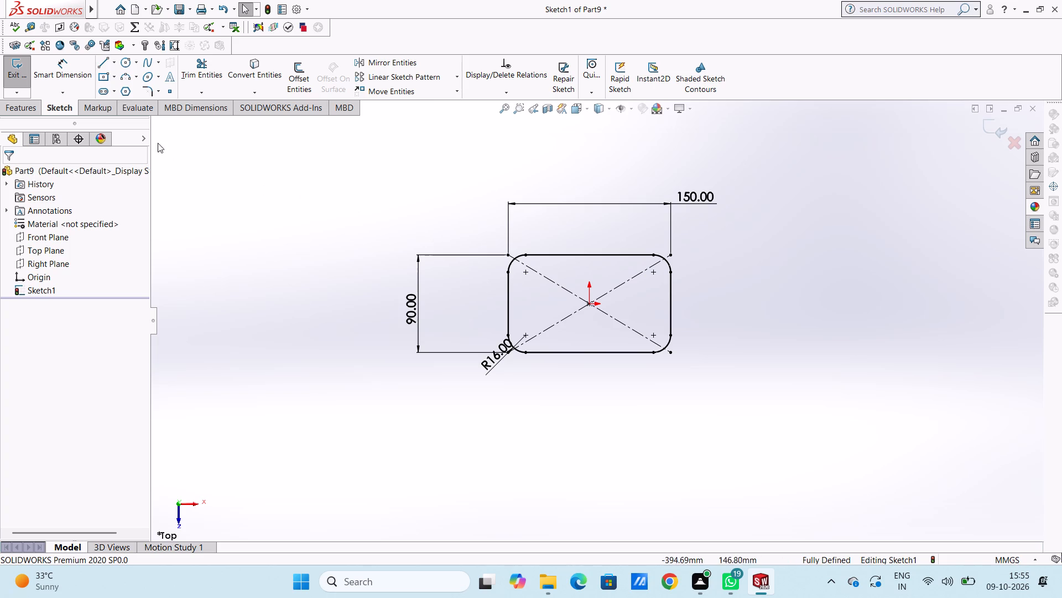
click(123, 61)
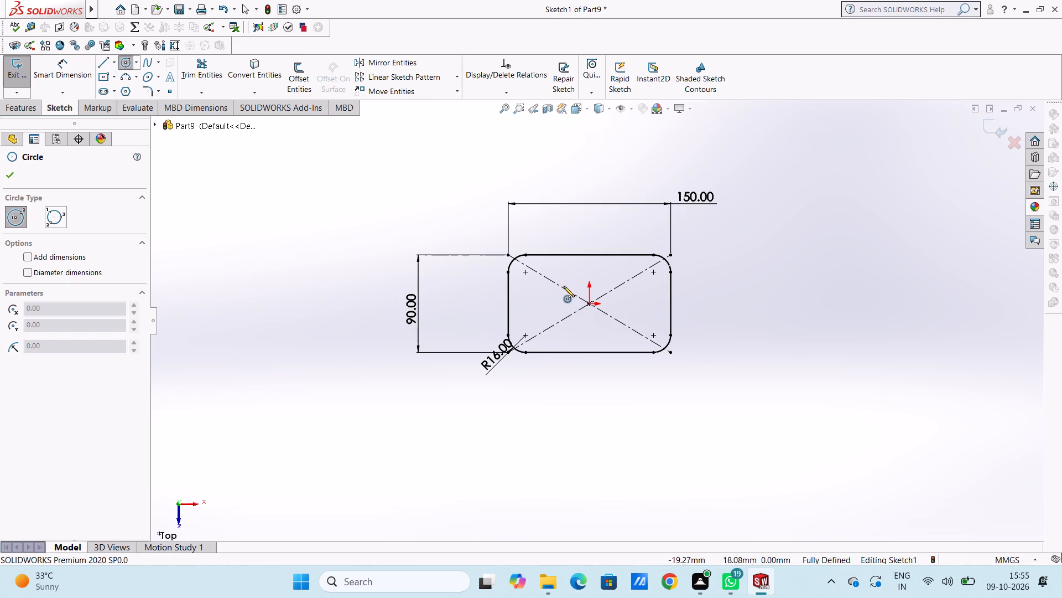
click(524, 273)
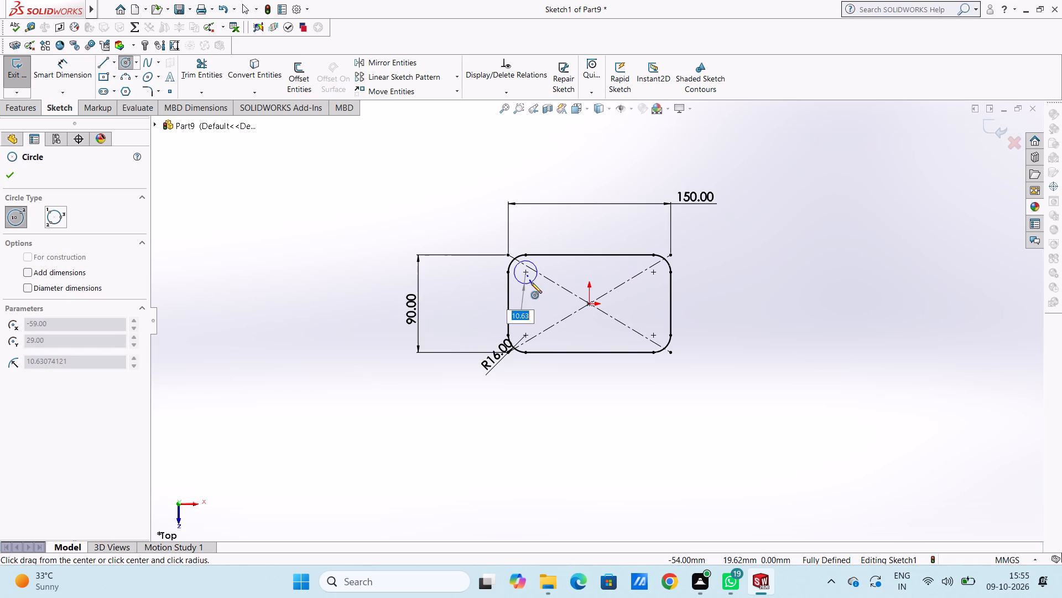
click(530, 283)
click(654, 272)
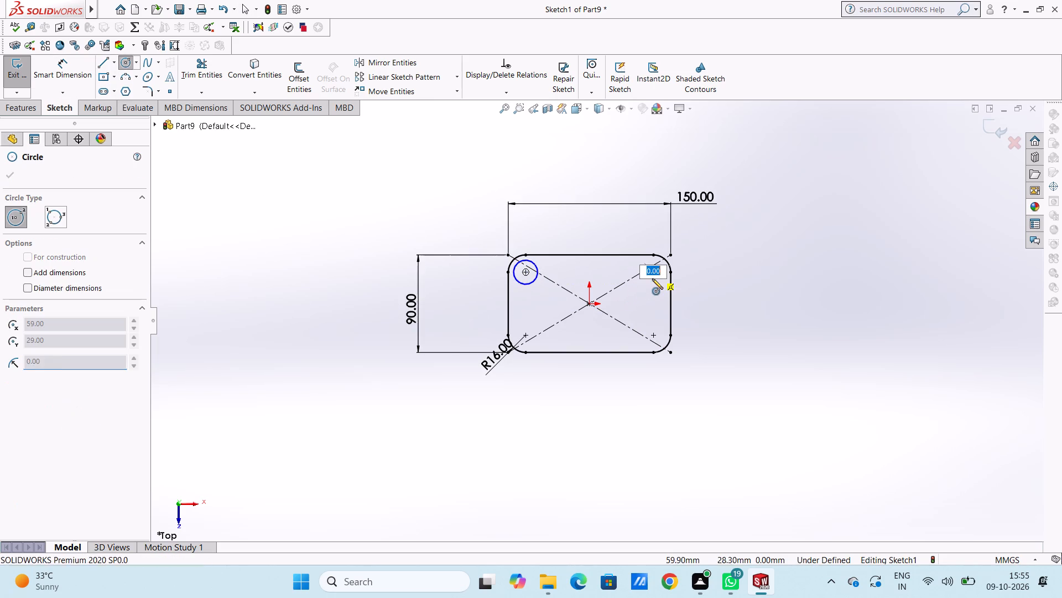
click(649, 282)
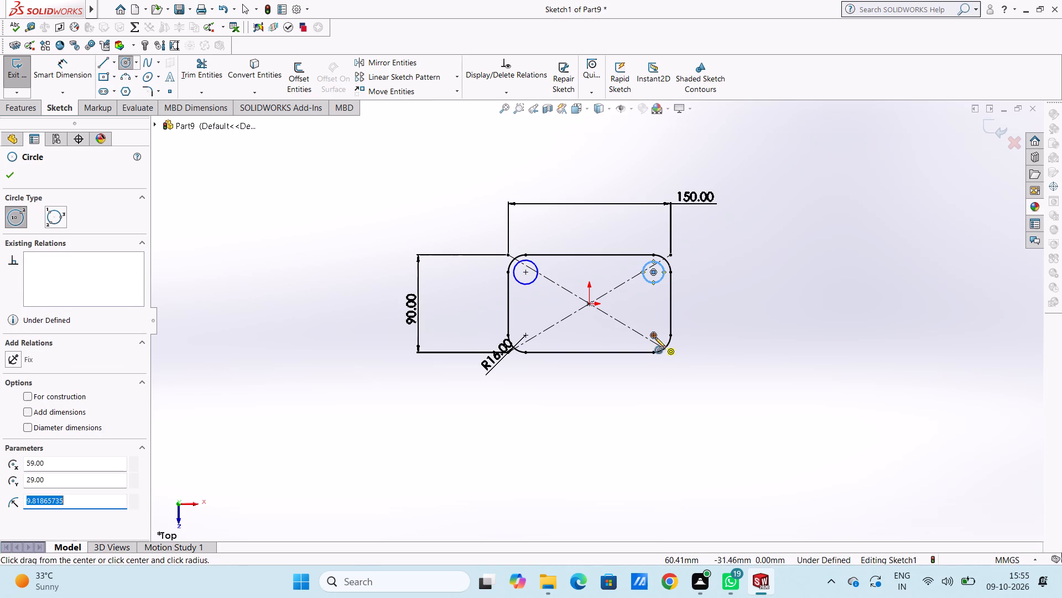
click(655, 337)
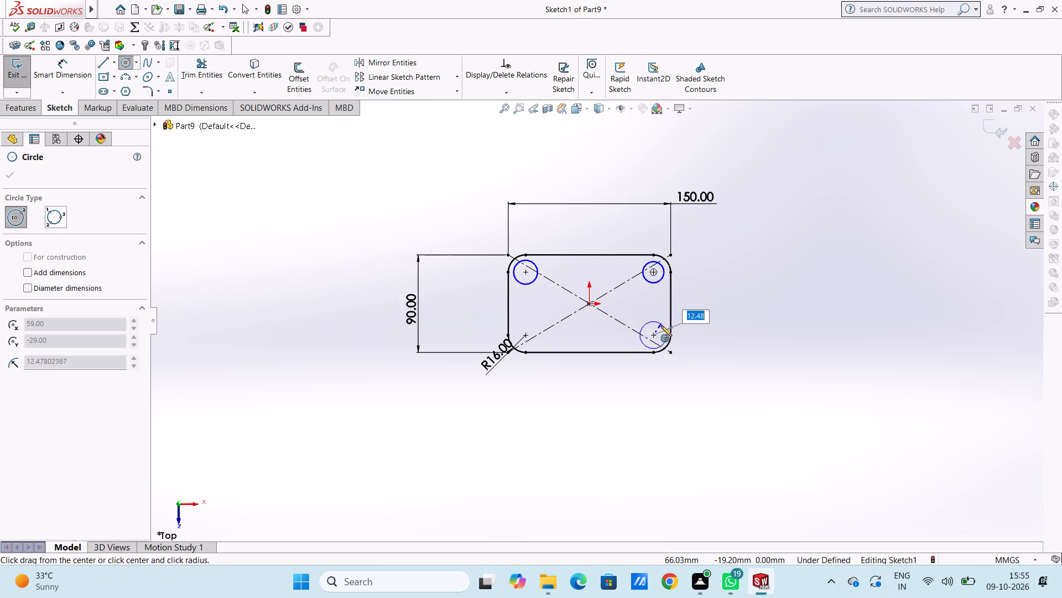
click(661, 326)
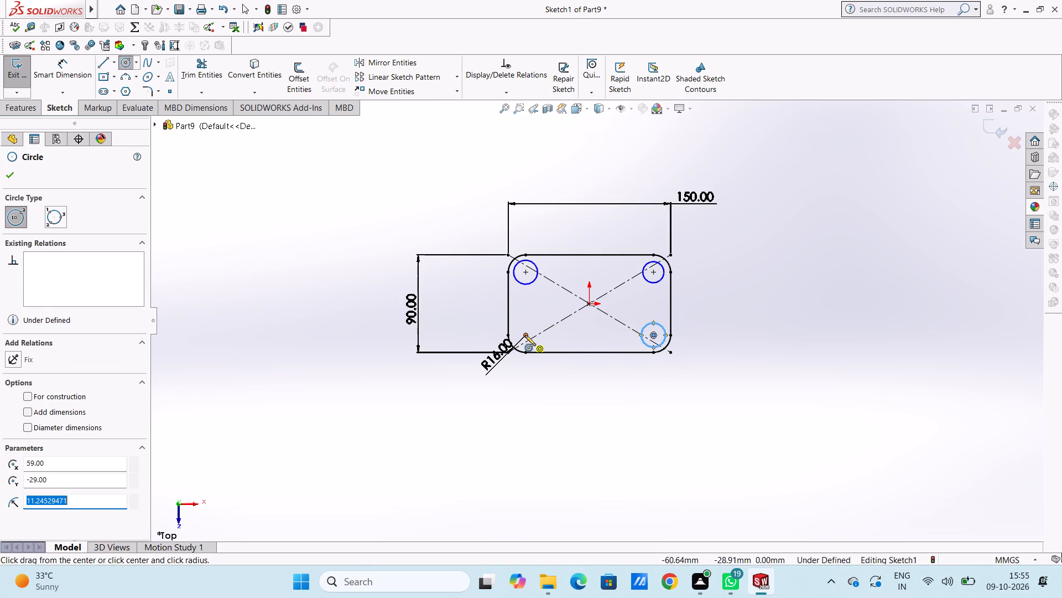
click(527, 336)
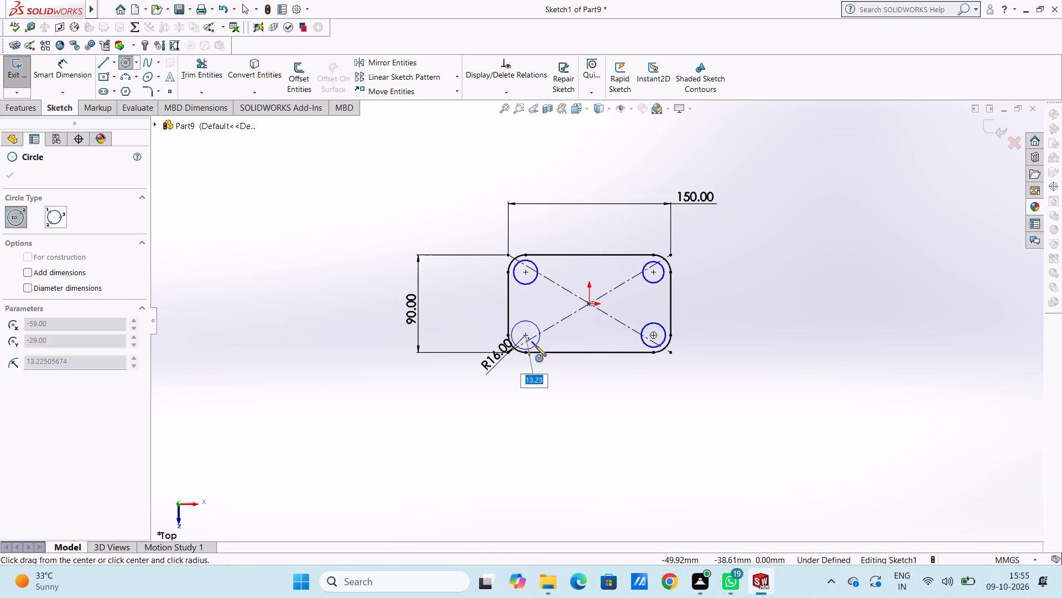
click(534, 343)
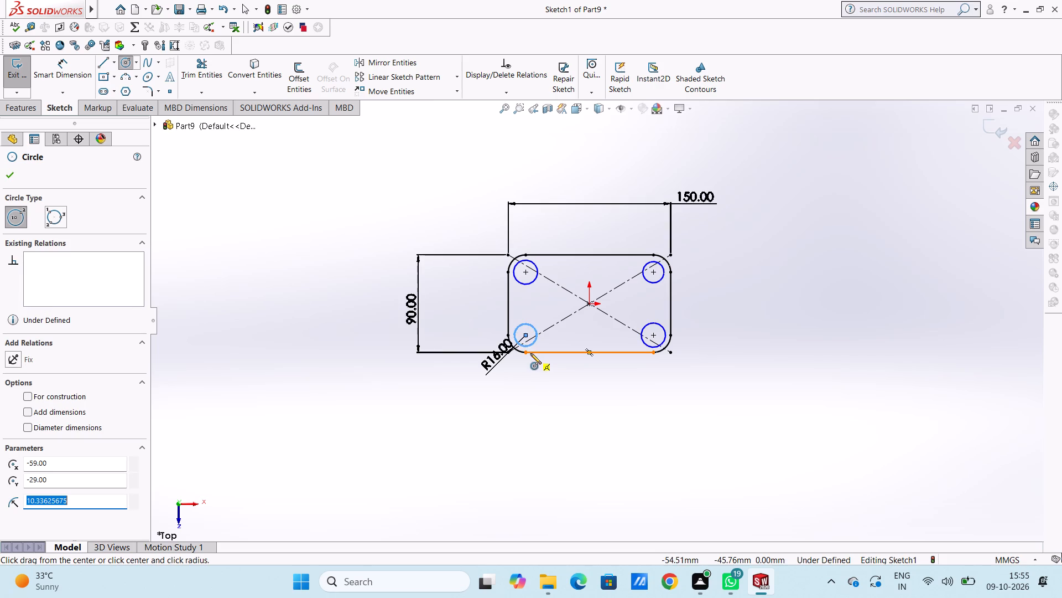
click(12, 176)
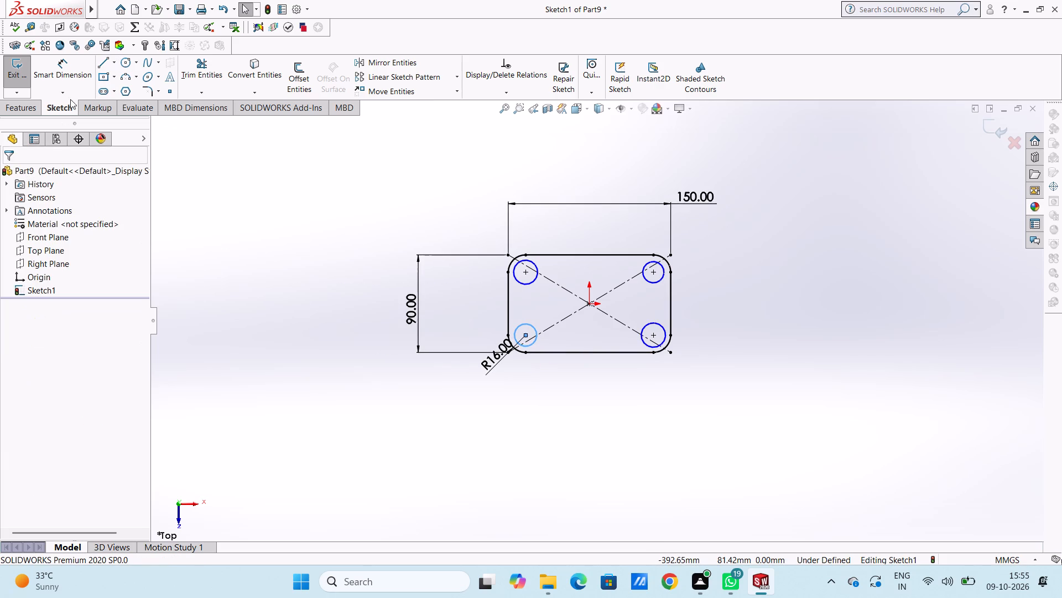
Dimension the two corner circles on the plate's left side at 12 mm diameter each.
click(76, 70)
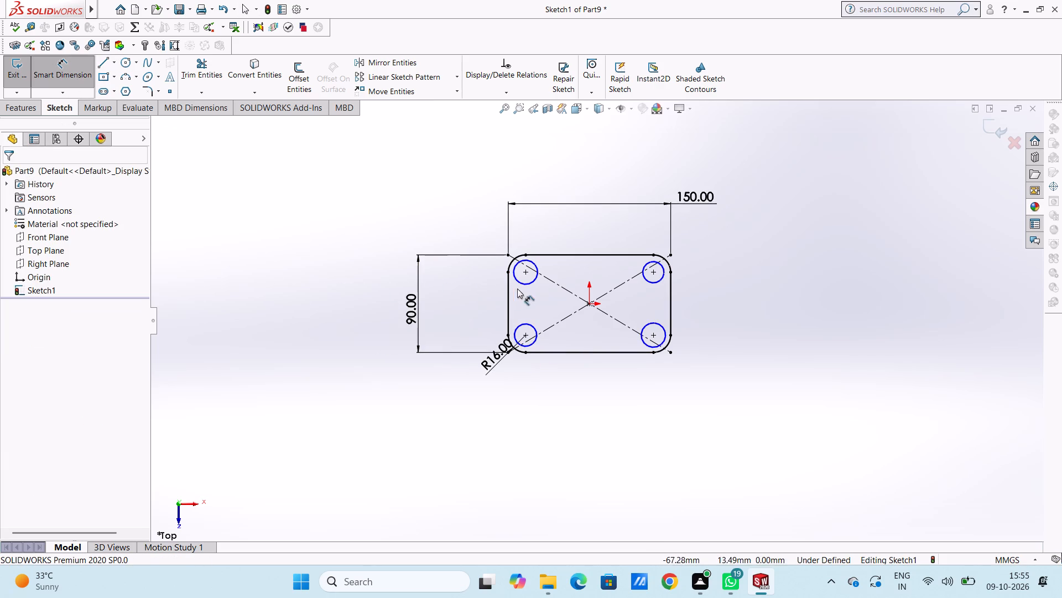
click(524, 283)
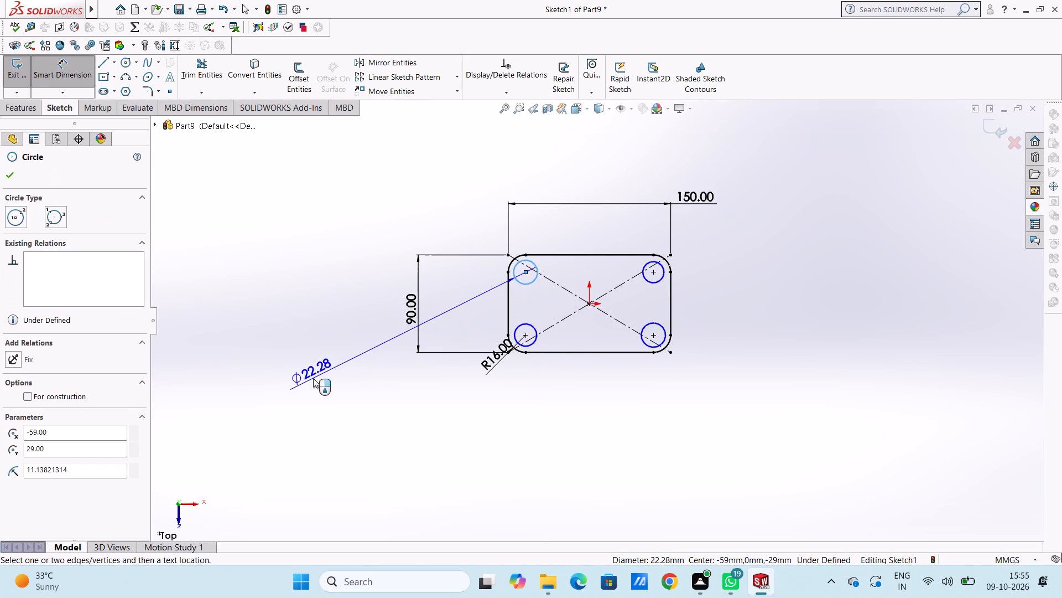
click(307, 370)
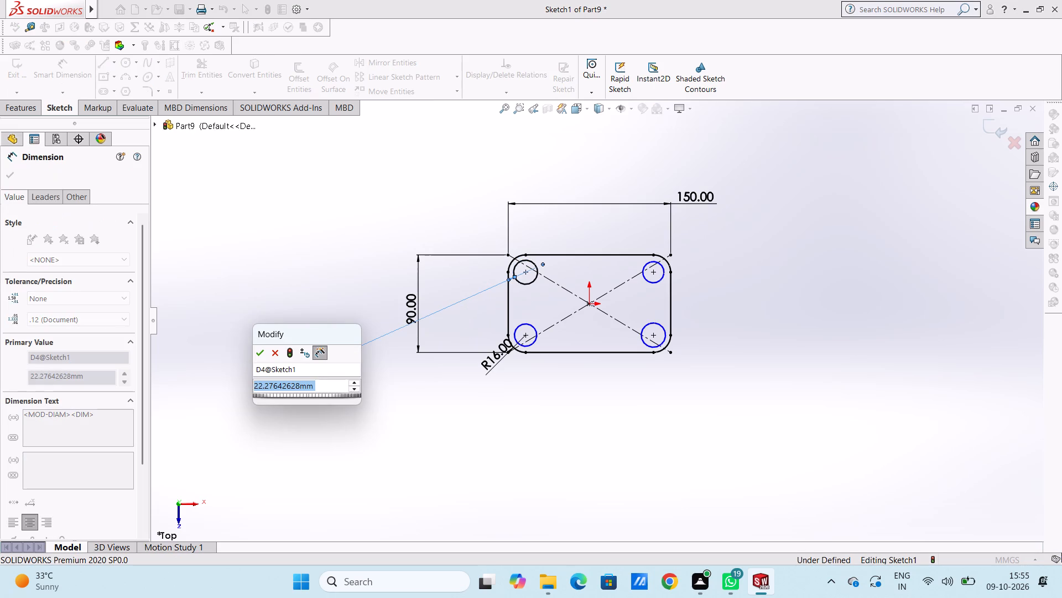
text(12)
key(Return)
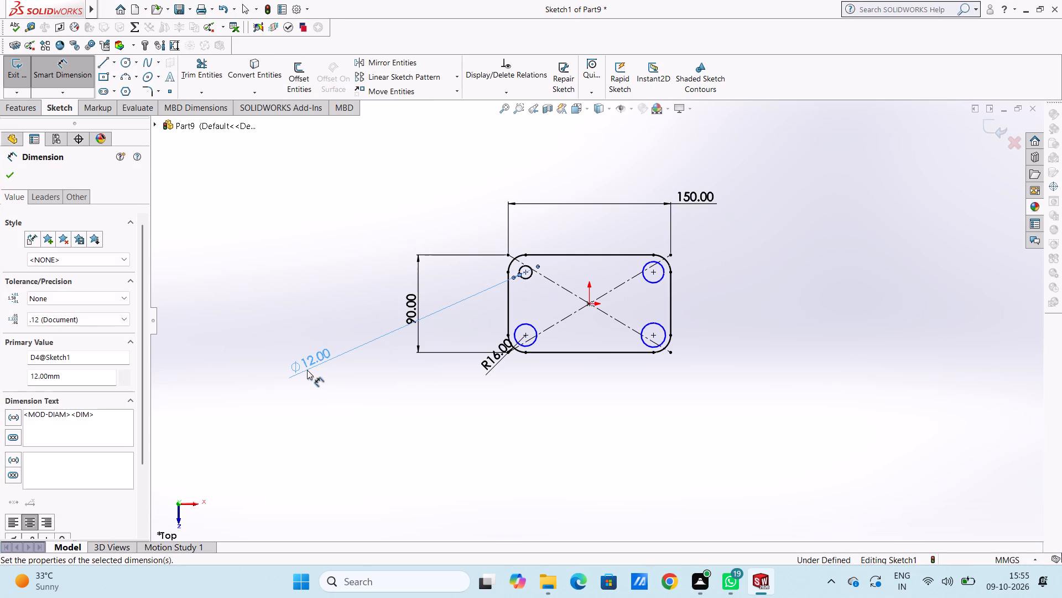
click(359, 311)
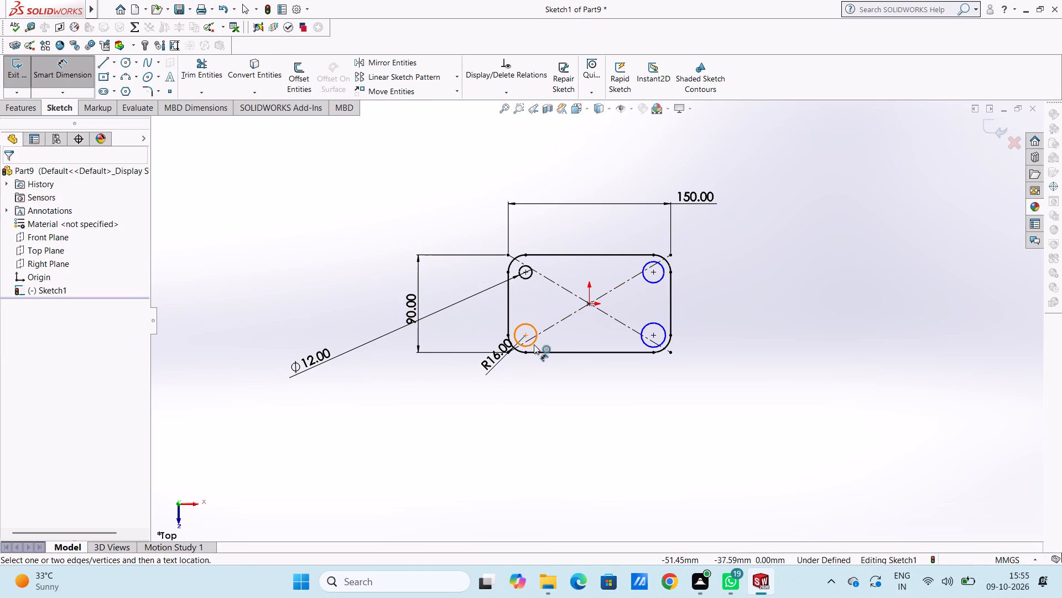
click(534, 344)
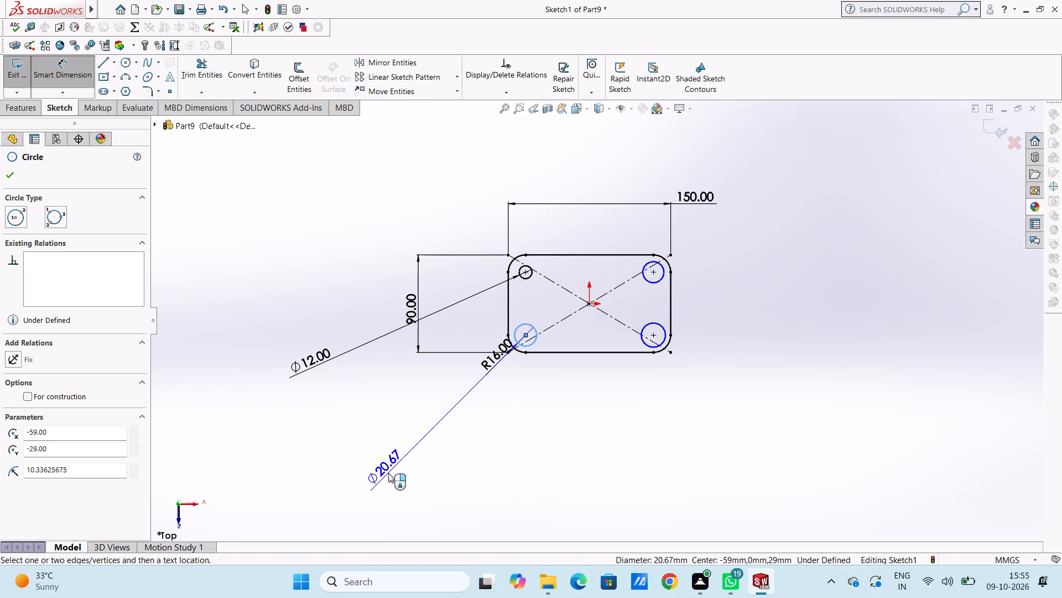
click(366, 443)
text(12)
key(Return)
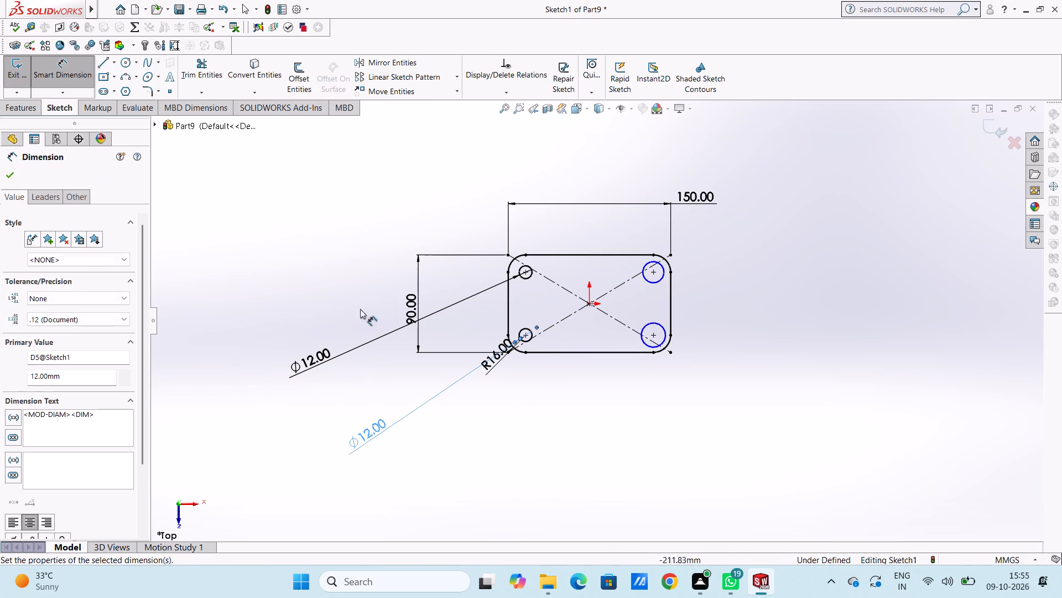
click(350, 288)
Dimension the two corner circles on the plate's right side at 12 mm diameter each.
click(652, 281)
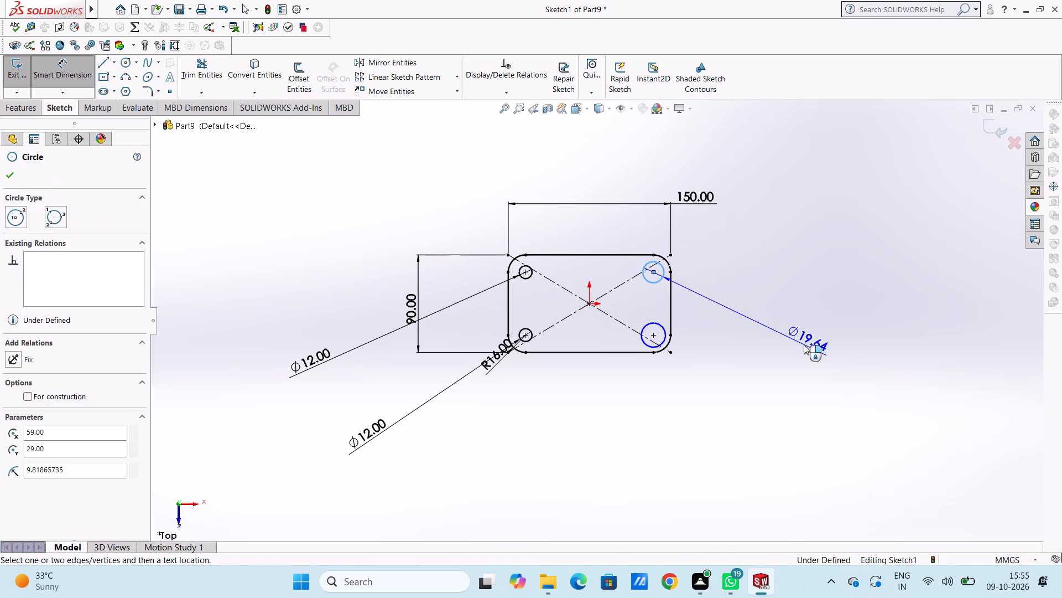
click(804, 344)
text(12)
key(Return)
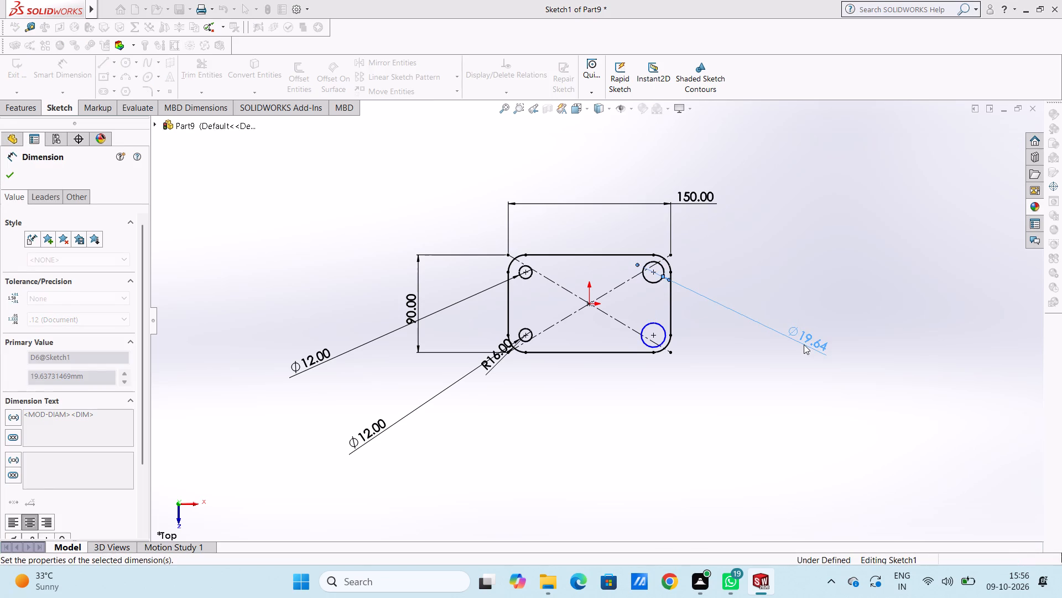
click(663, 431)
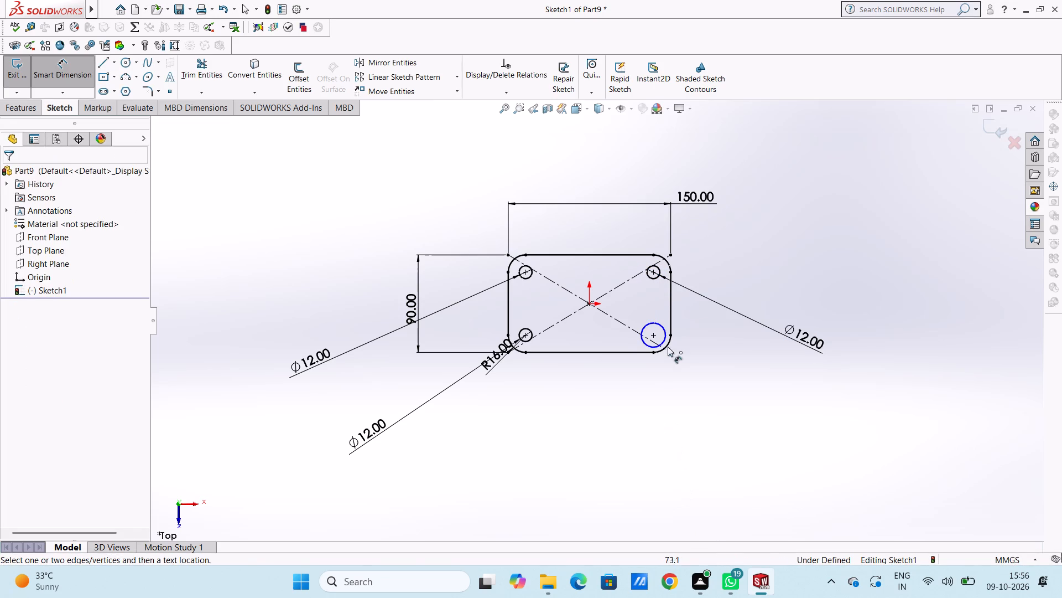
click(660, 327)
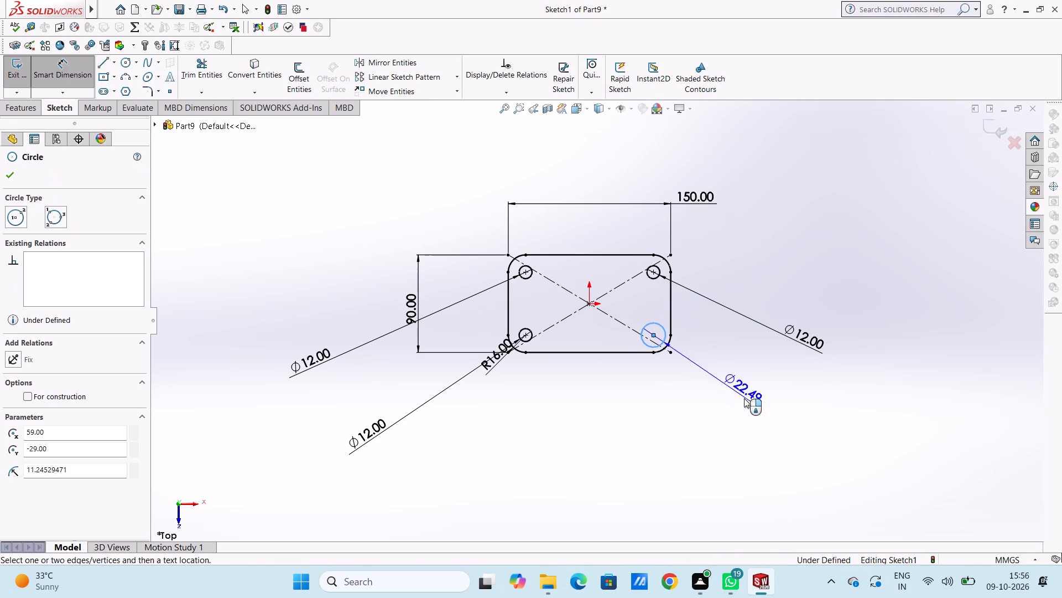
click(741, 464)
text(12)
key(Return)
click(566, 463)
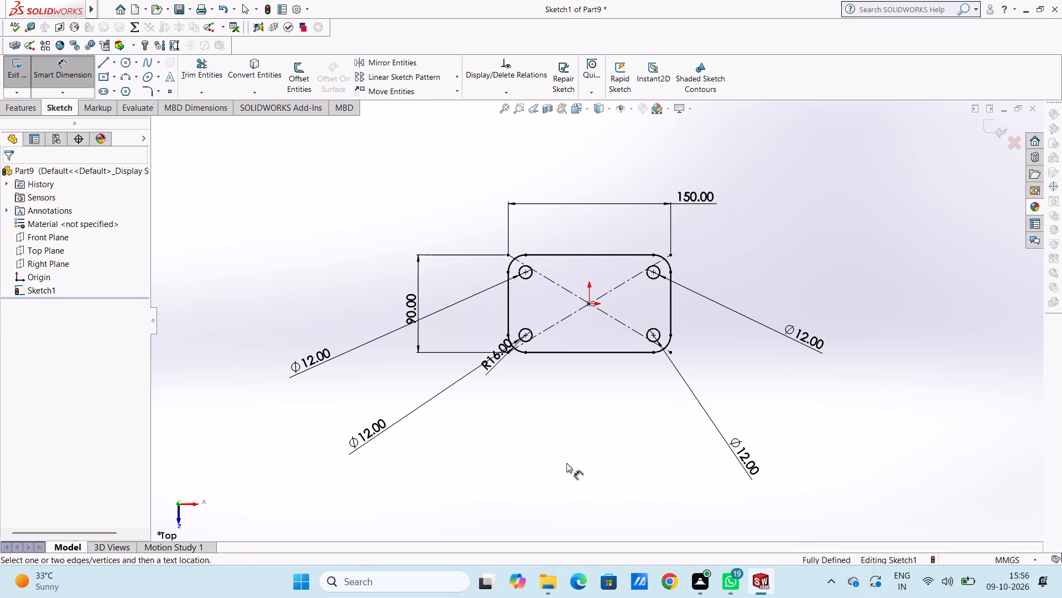
Sketch a circle of 15 mm radius centred on the origin.
middle_drag(566, 463, 563, 427)
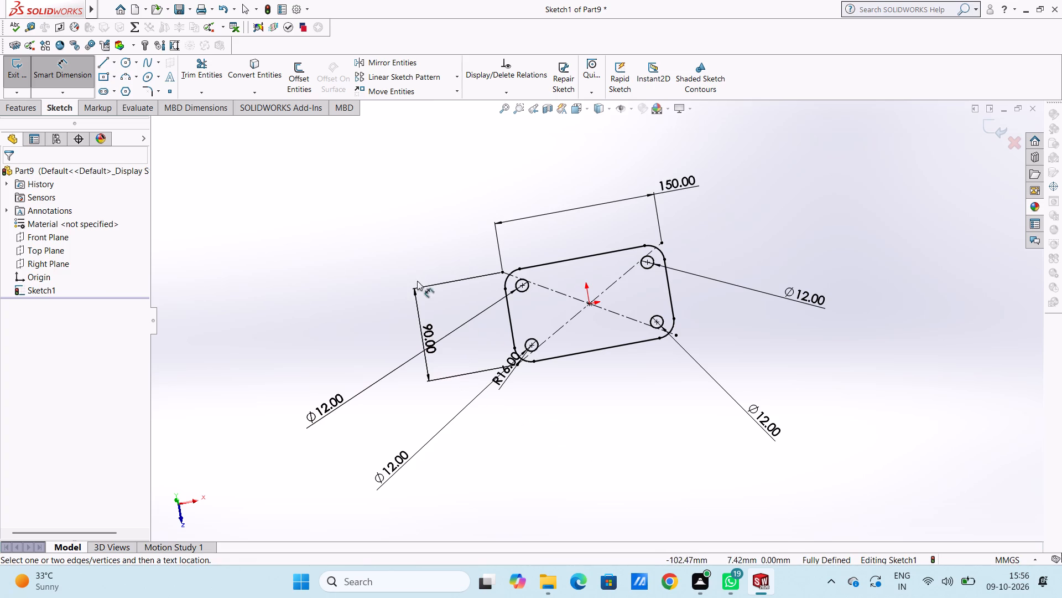
click(120, 64)
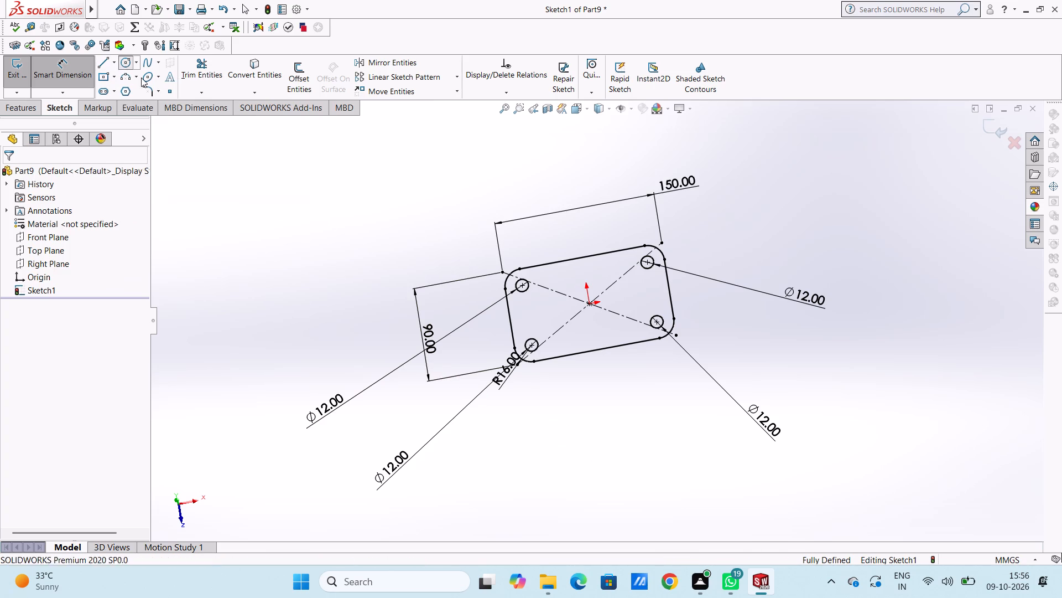
click(589, 303)
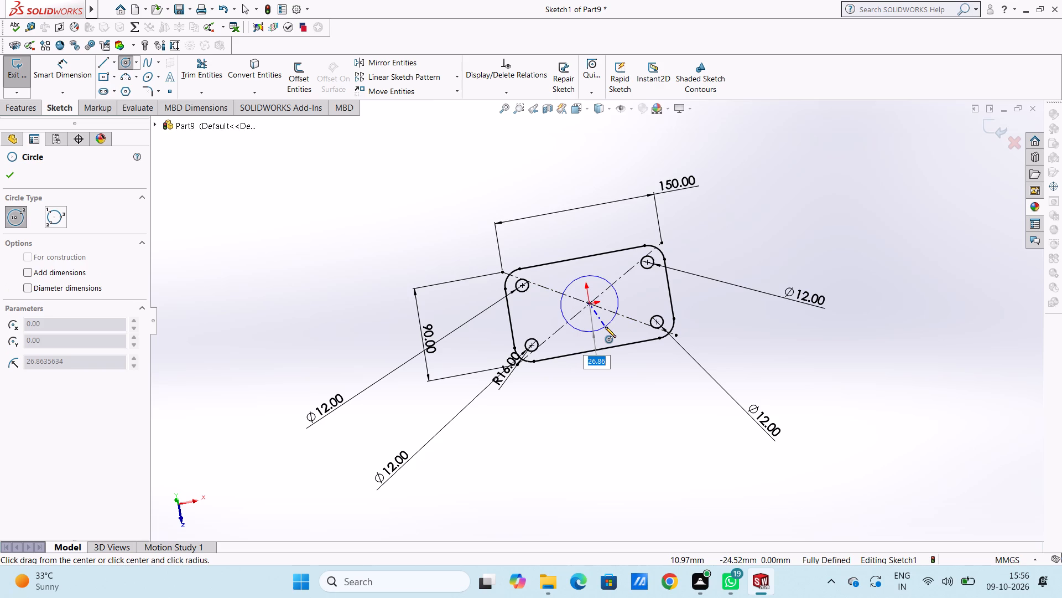
text(15)
key(Return)
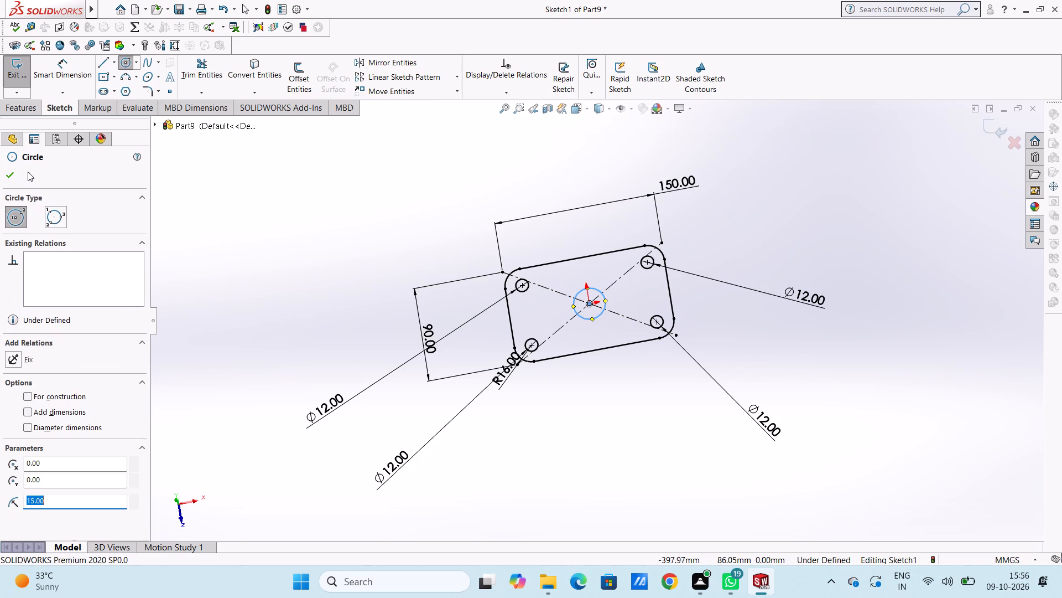
click(14, 178)
Dimension the central circle's diameter at 30 mm.
click(66, 74)
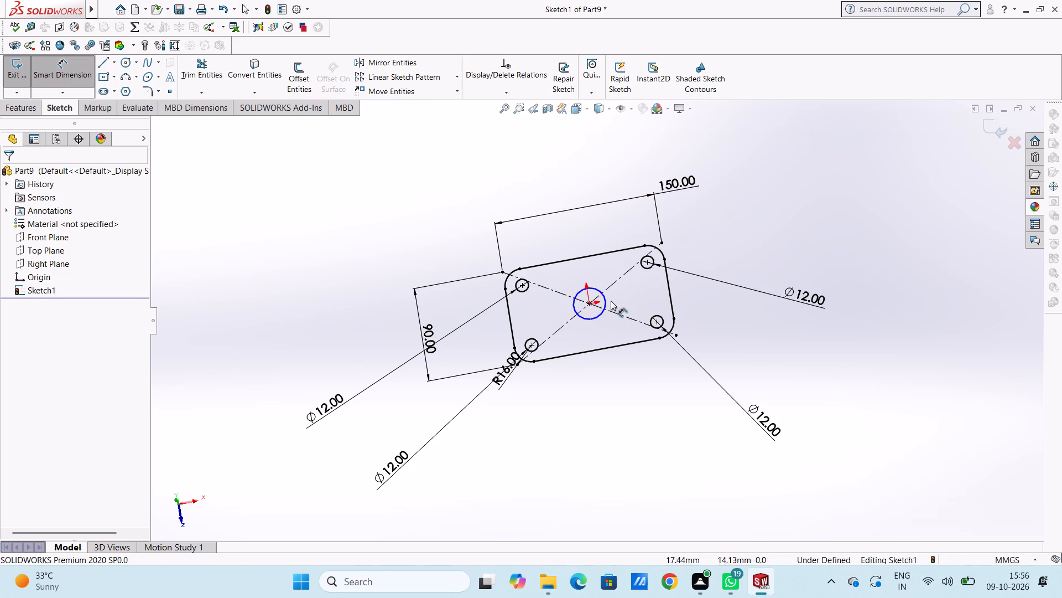
click(601, 318)
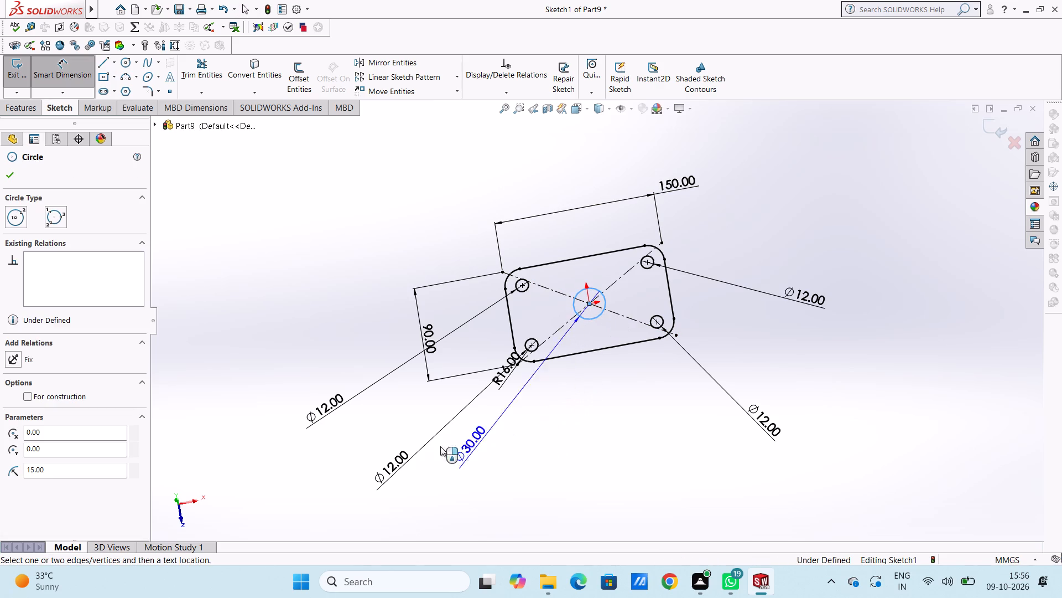
click(272, 355)
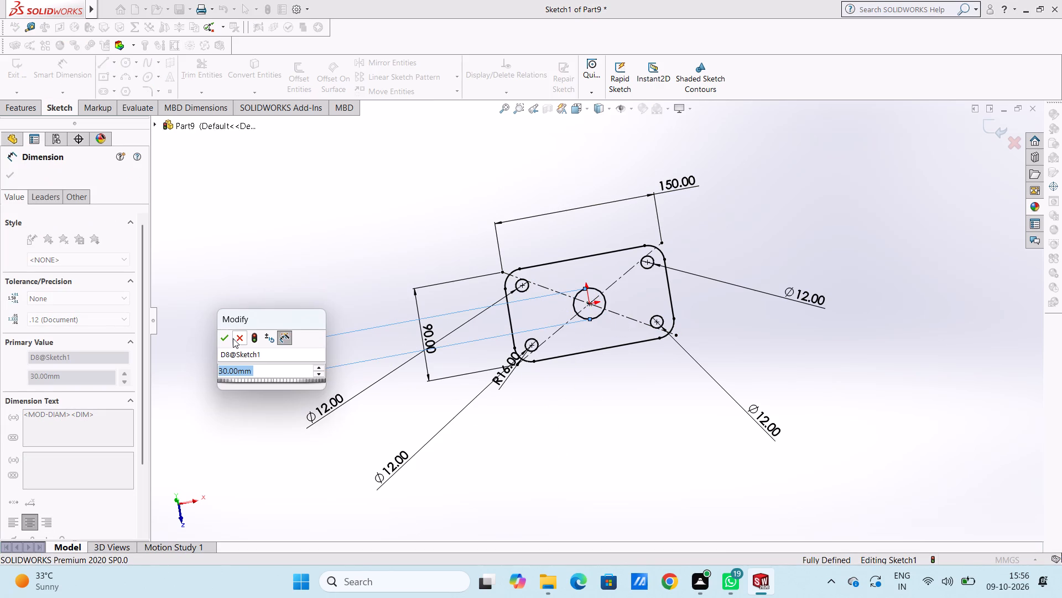
click(228, 337)
click(249, 313)
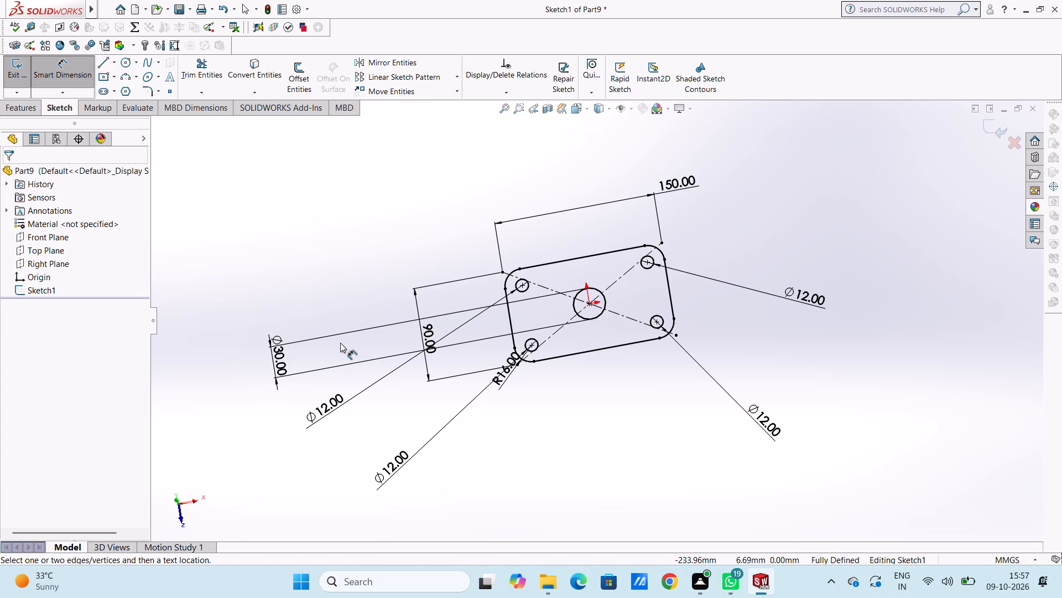
Extrude the rounded rectangle profile with its five holes as a blind boss 16 mm deep.
scroll(320, 390, up, 1)
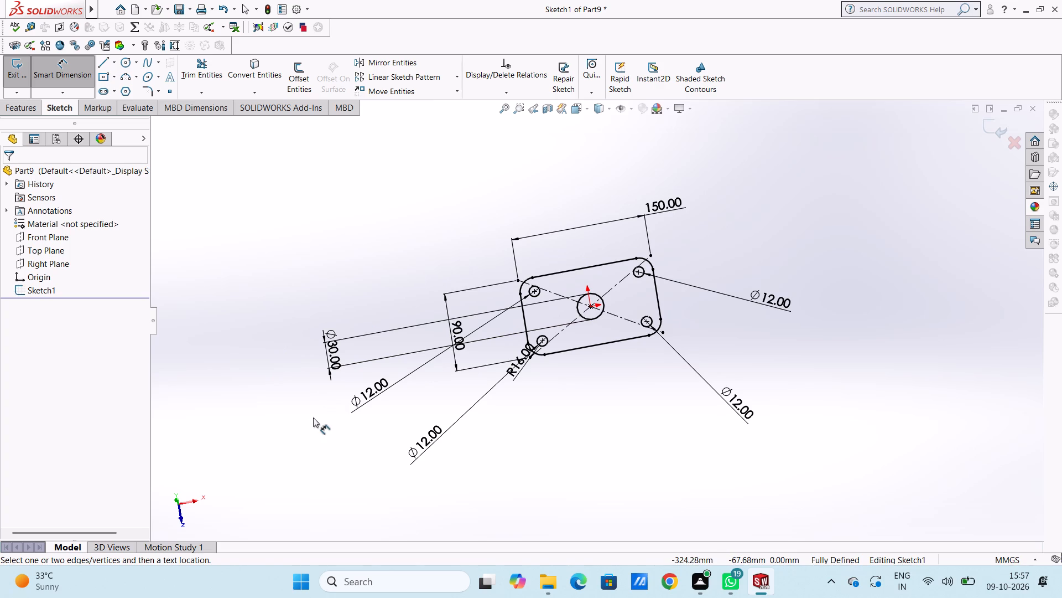
middle_drag(343, 398, 321, 359)
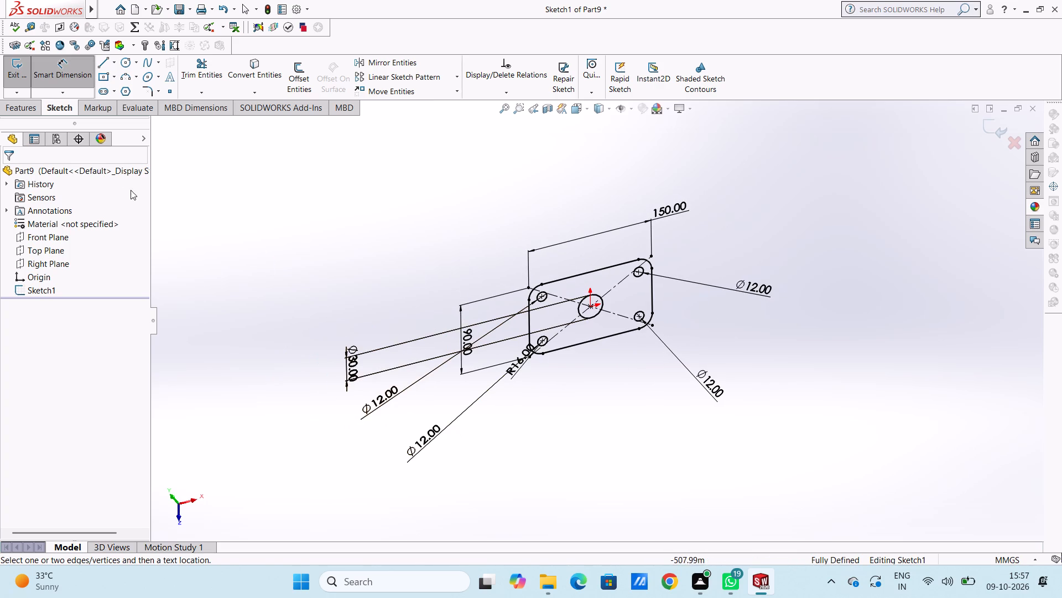
click(48, 78)
click(33, 107)
click(25, 81)
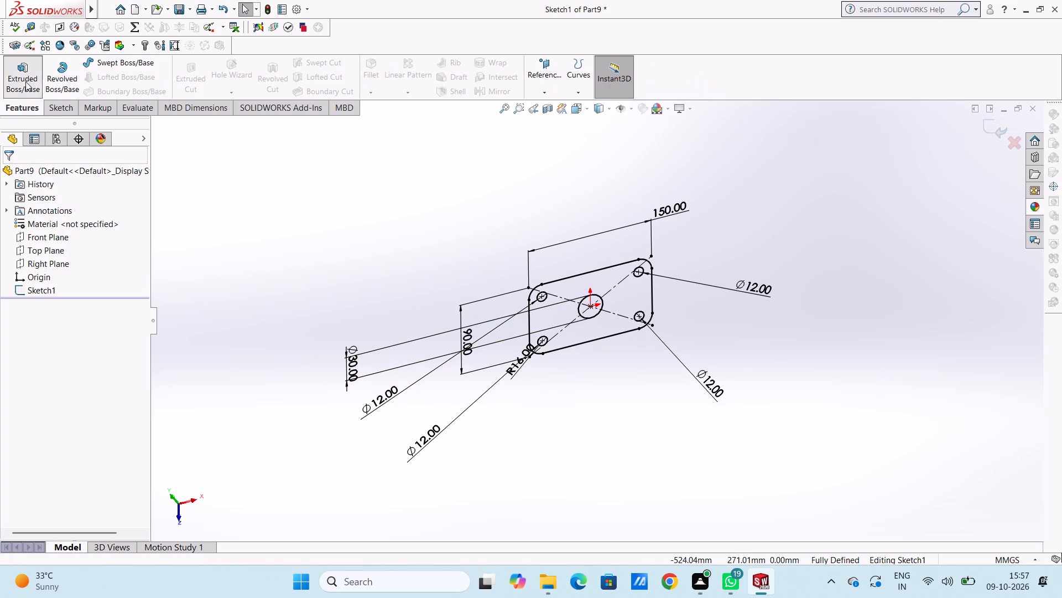
text(16)
key(Return)
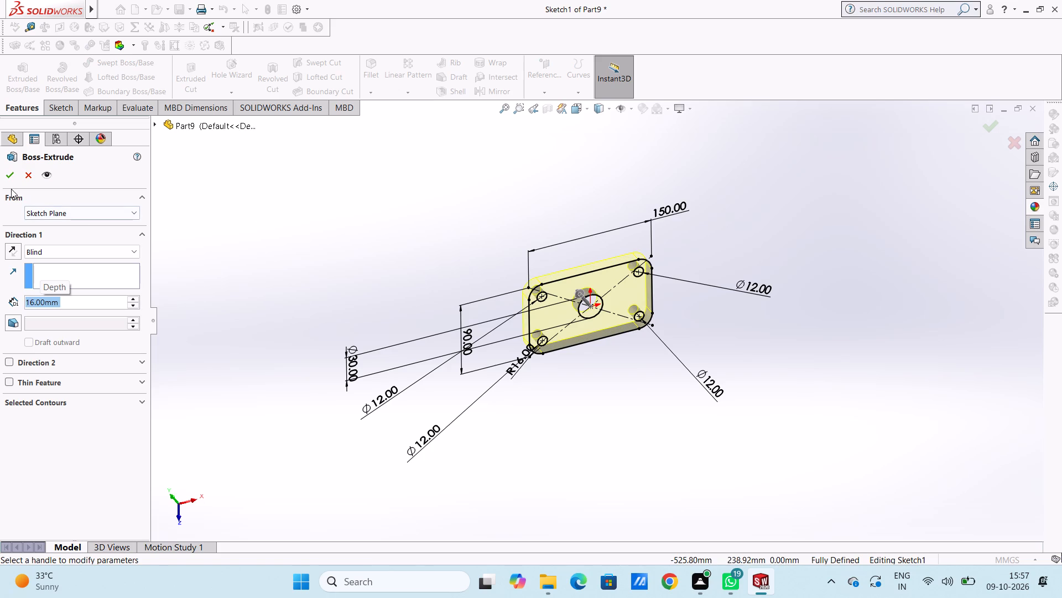
click(9, 182)
click(329, 215)
Examine the extruded plate and its holes from several sides.
middle_drag(411, 361, 450, 332)
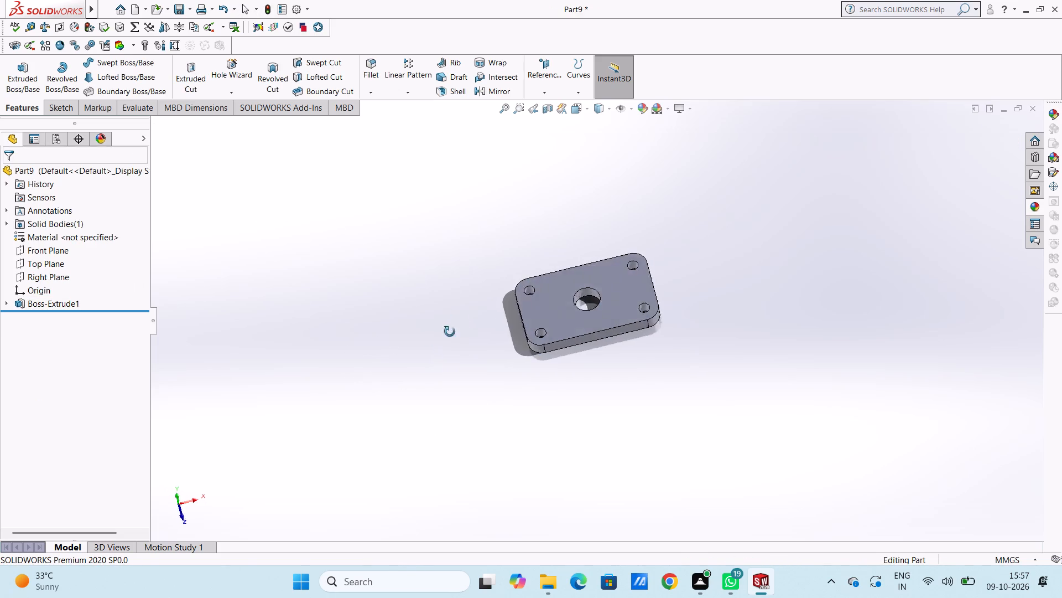
middle_drag(450, 332, 618, 316)
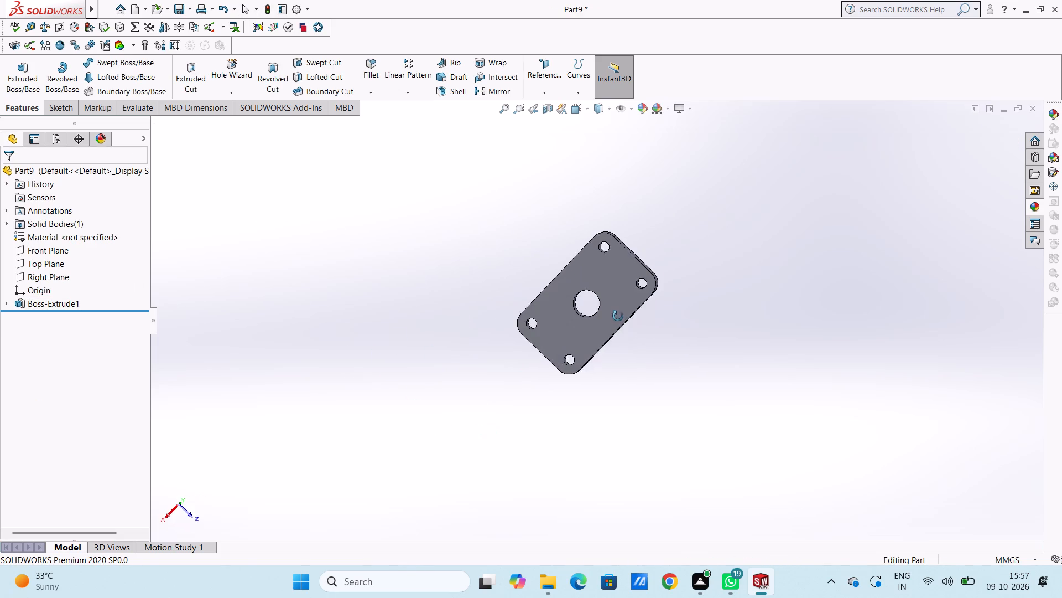
middle_drag(618, 316, 397, 362)
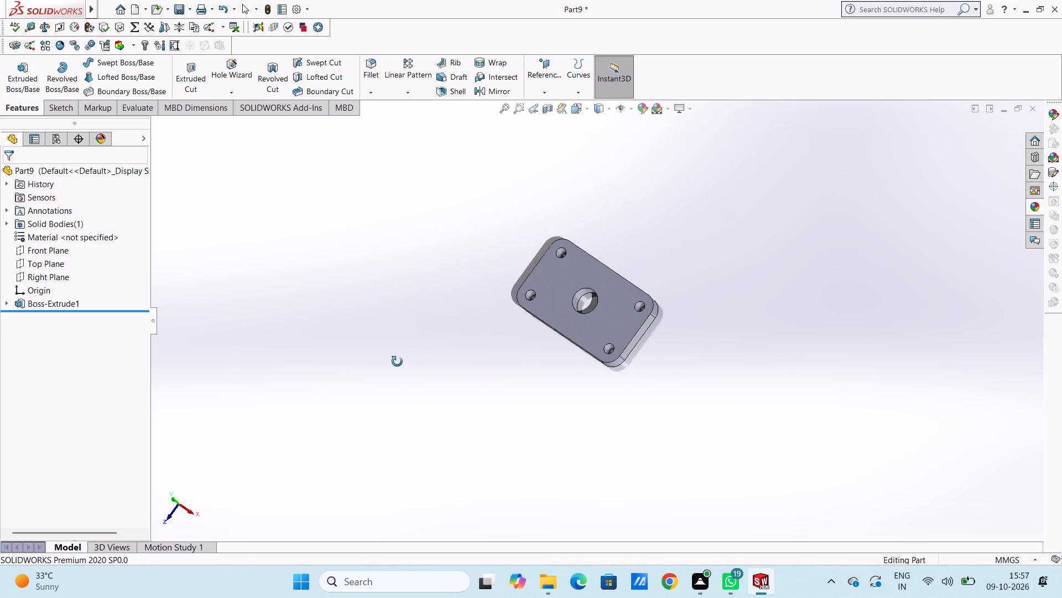
middle_drag(397, 362, 384, 438)
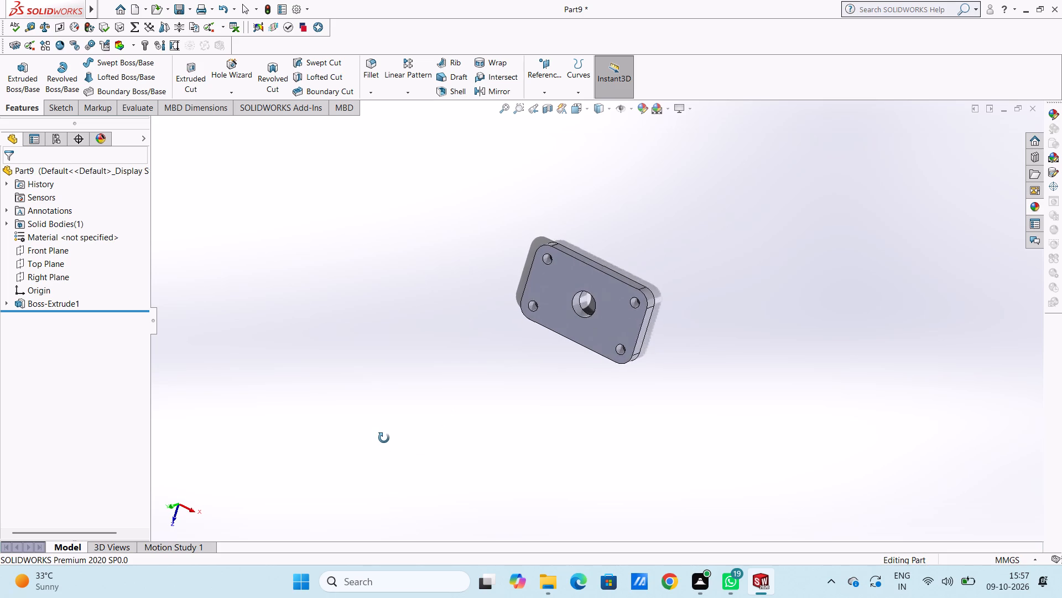
middle_drag(384, 438, 398, 458)
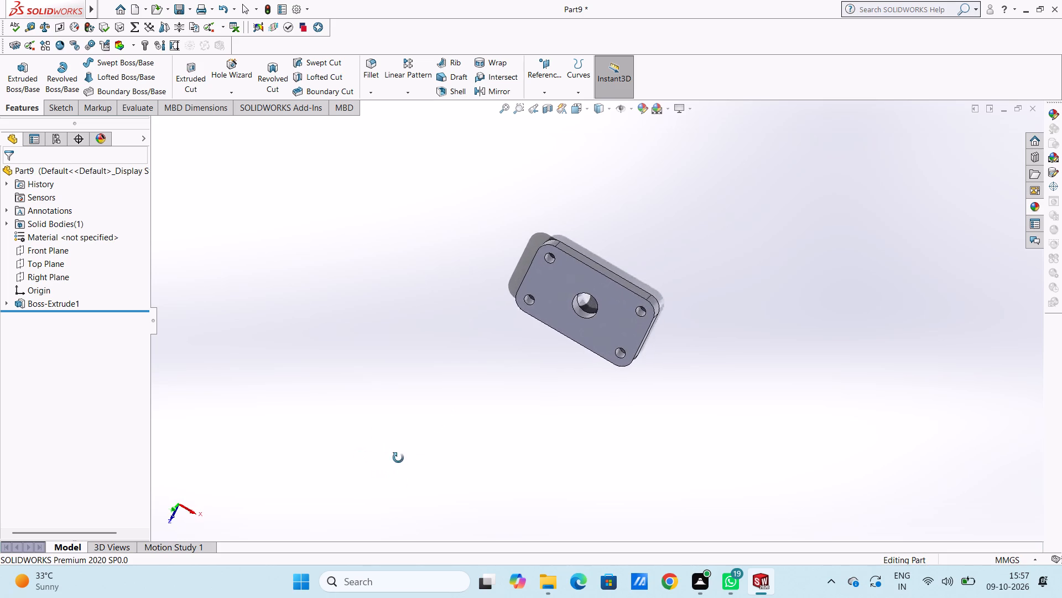
middle_drag(398, 458, 439, 436)
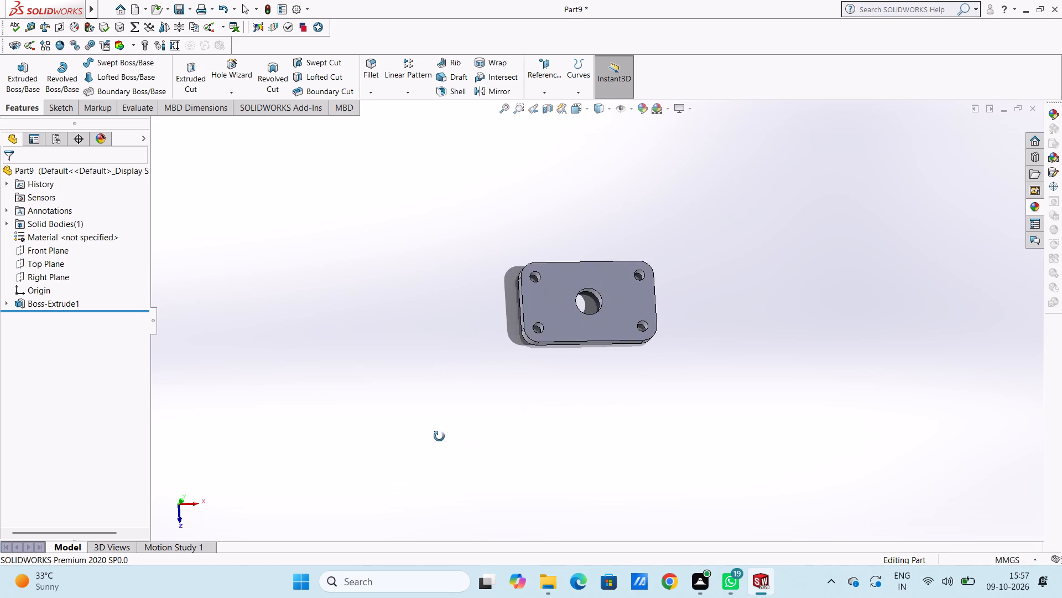
middle_drag(439, 436, 435, 436)
Open a new sketch on the plate's top face, viewed from the top.
key(ctrl+5)
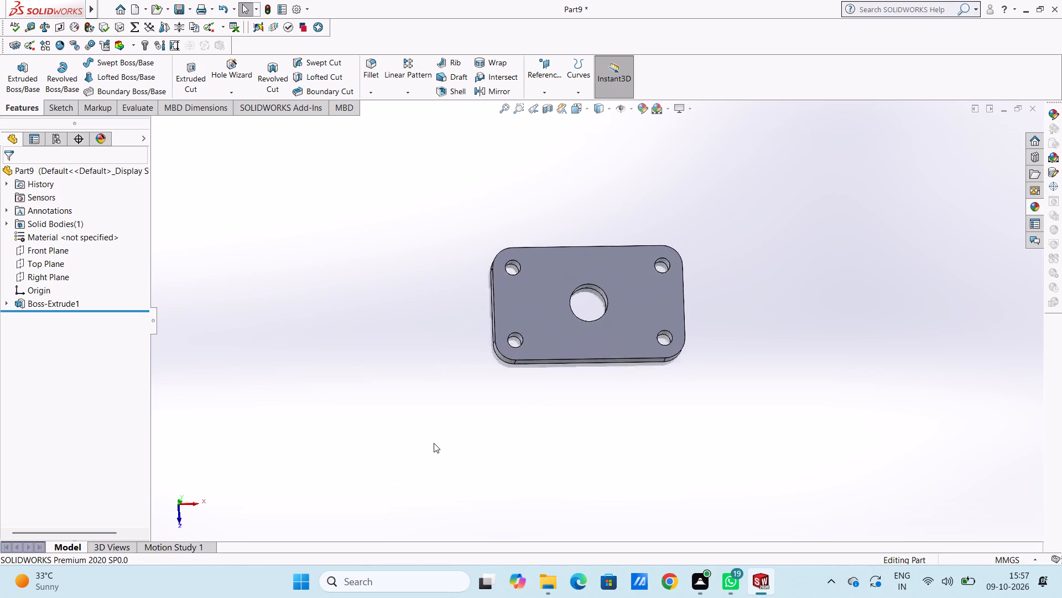
scroll(434, 443, up, 2)
scroll(692, 292, down, 2)
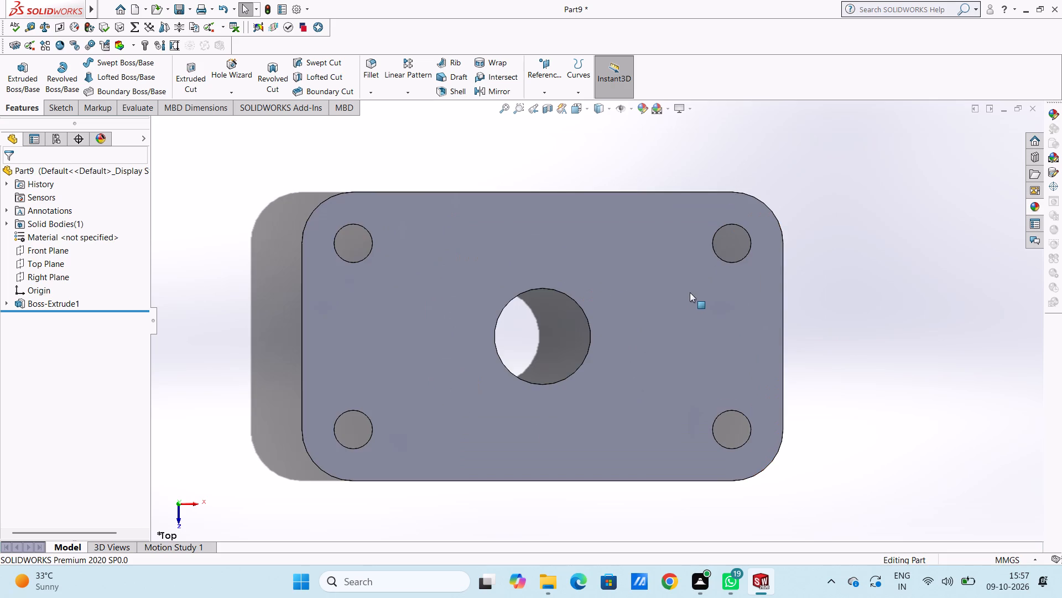
click(635, 289)
click(682, 262)
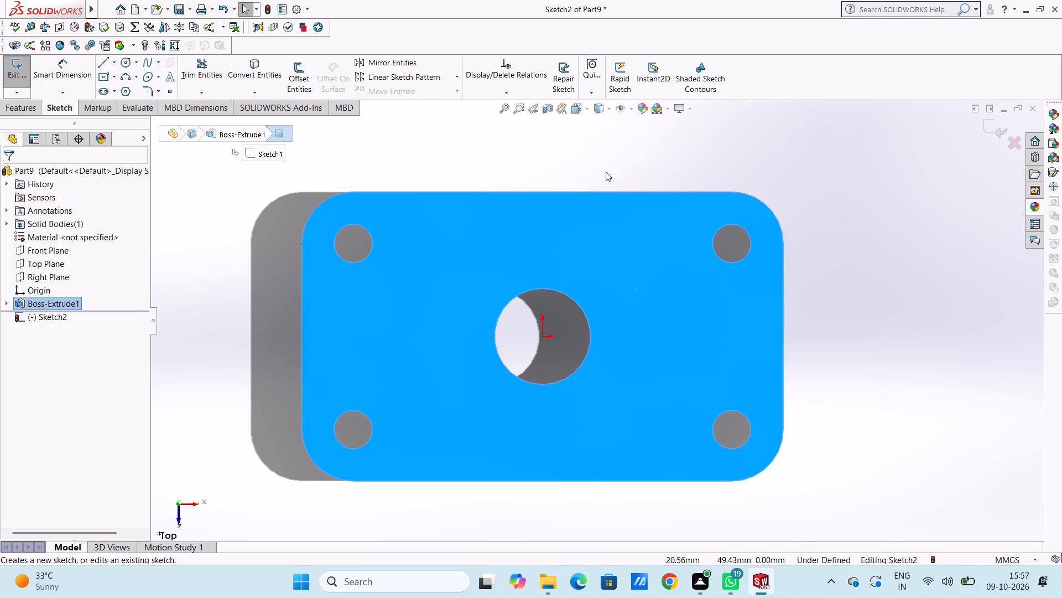
click(602, 165)
scroll(590, 289, up, 4)
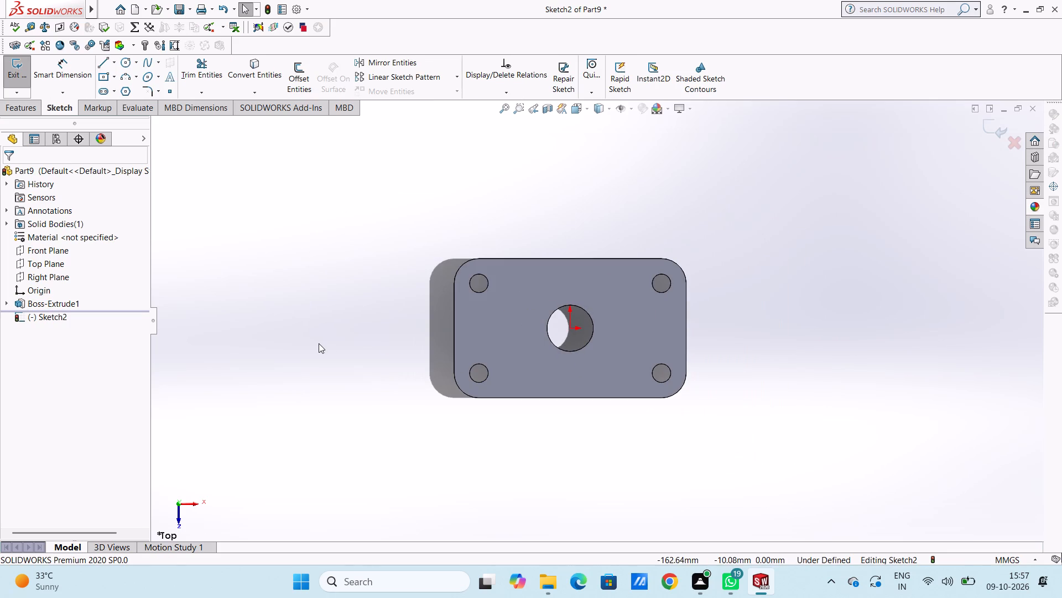
scroll(628, 369, down, 2)
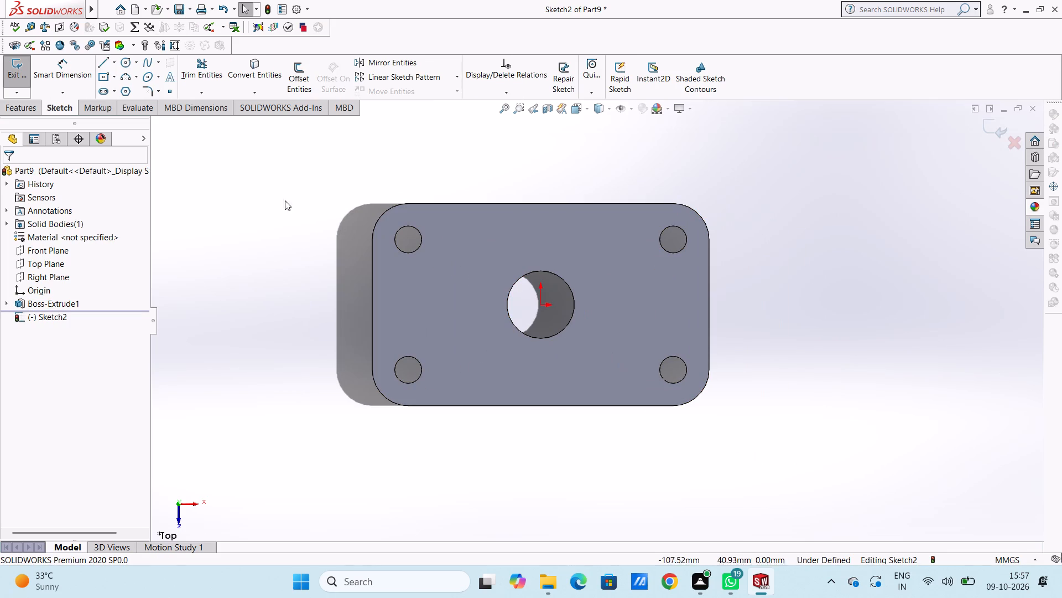
Sketch two circles centred on the origin: radius 45 mm reaching the plate's long edge, and radius 15 mm over the central hole.
click(125, 59)
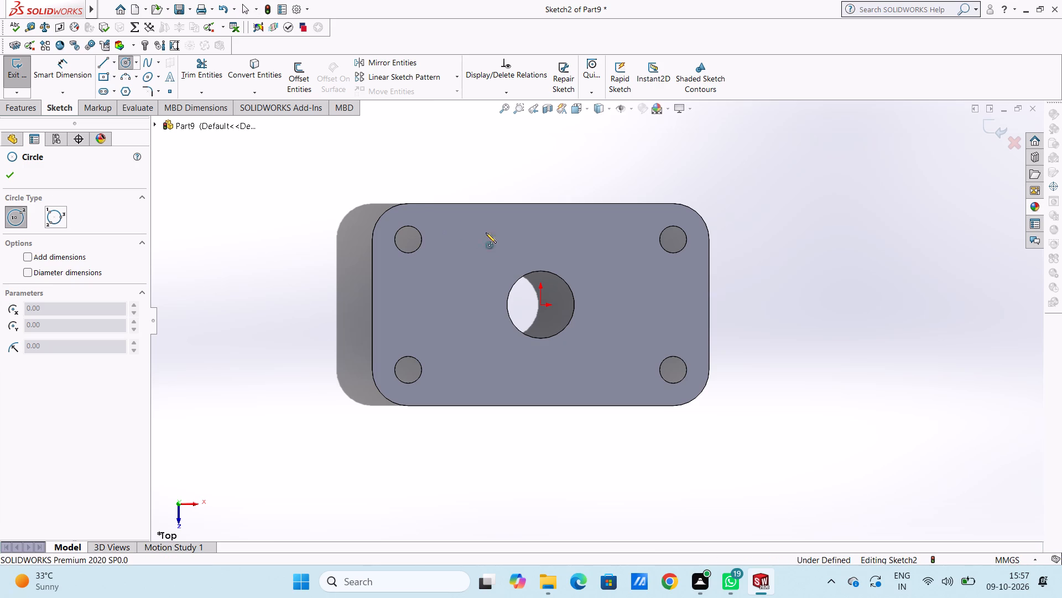
click(540, 306)
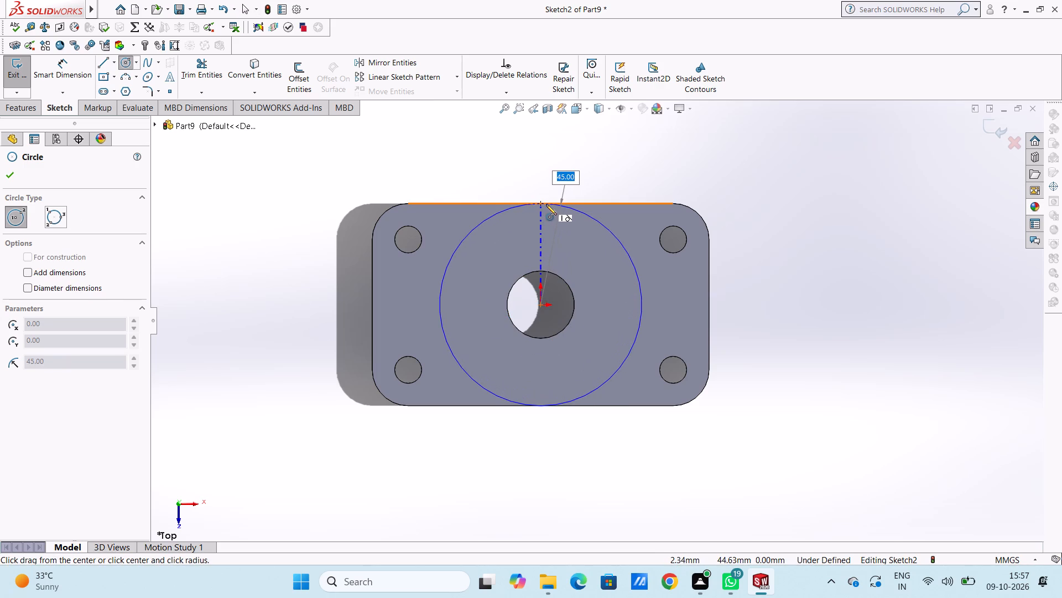
click(546, 204)
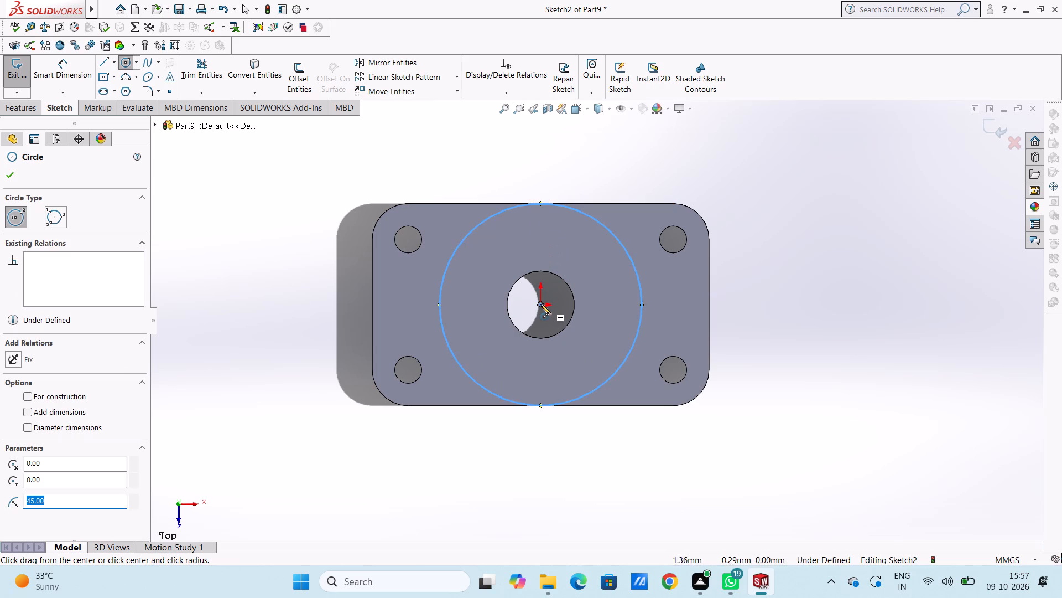
click(540, 305)
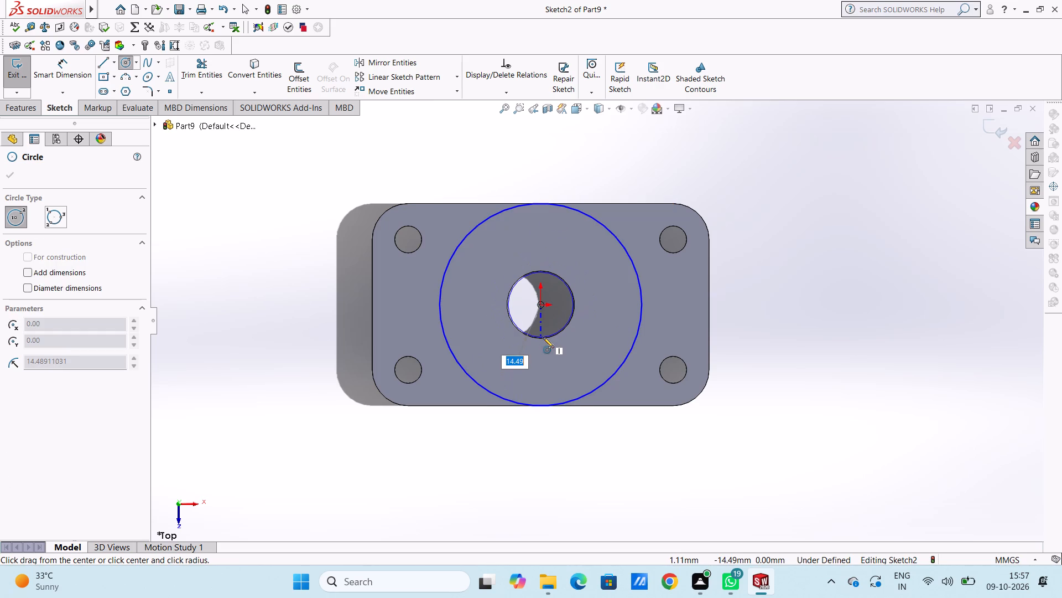
click(553, 335)
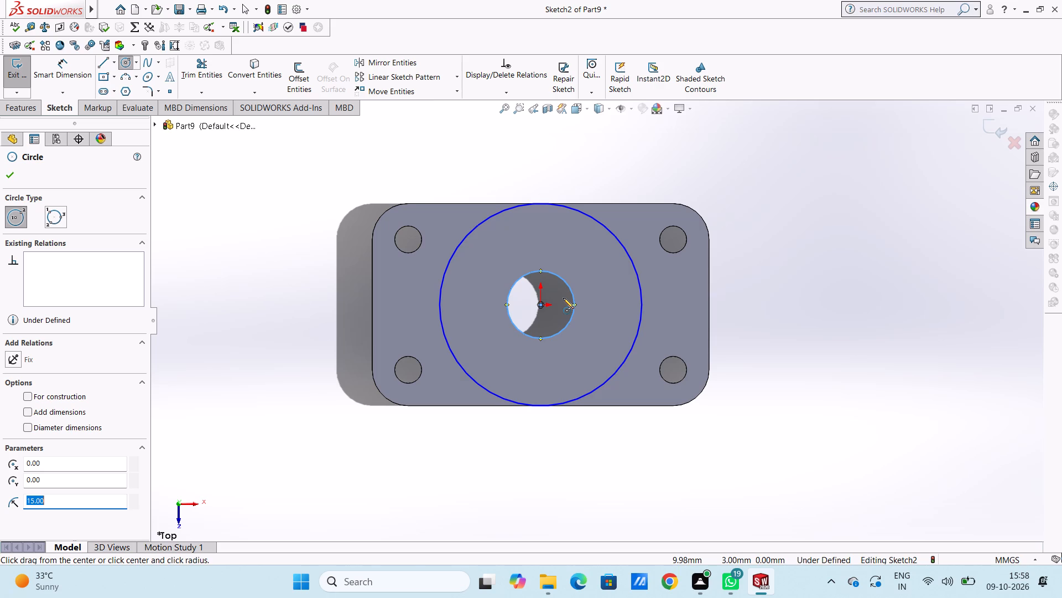
scroll(563, 298, up, 2)
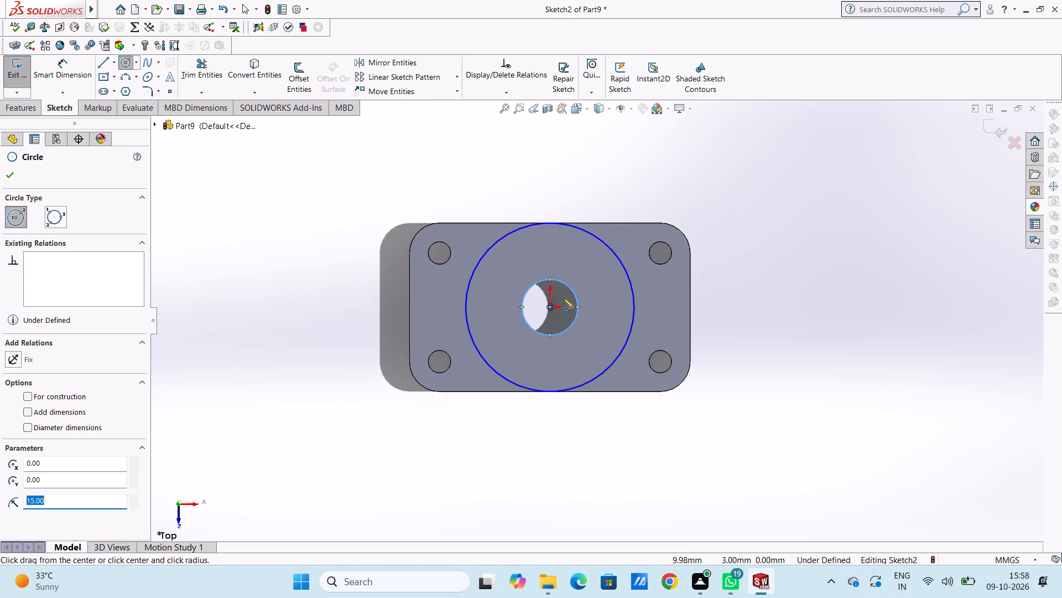
click(5, 175)
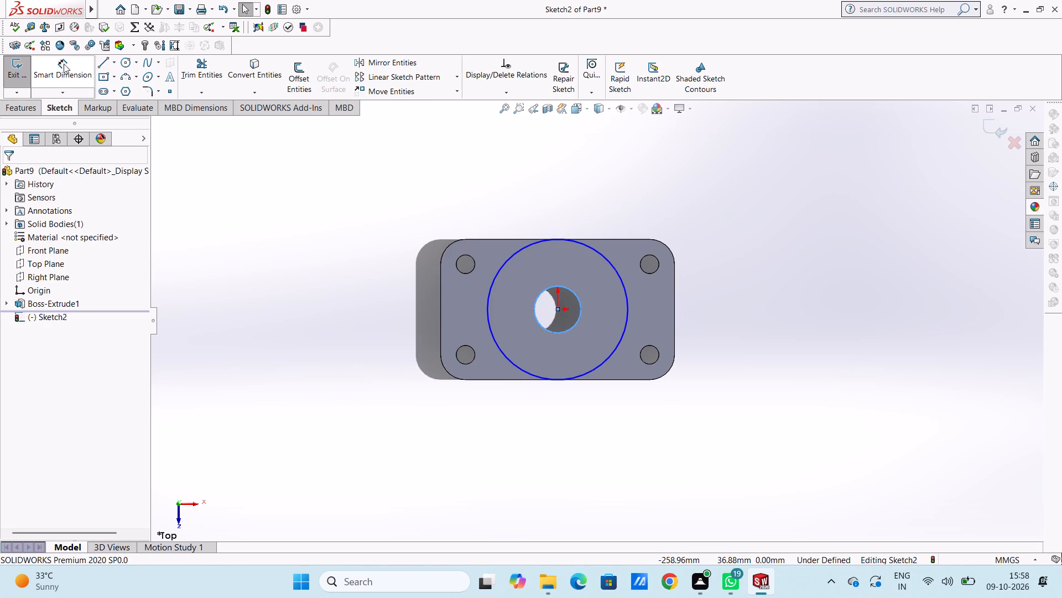
Sketch a third concentric circle of radius 40 mm, centred on the origin just inside the outer circle.
click(123, 61)
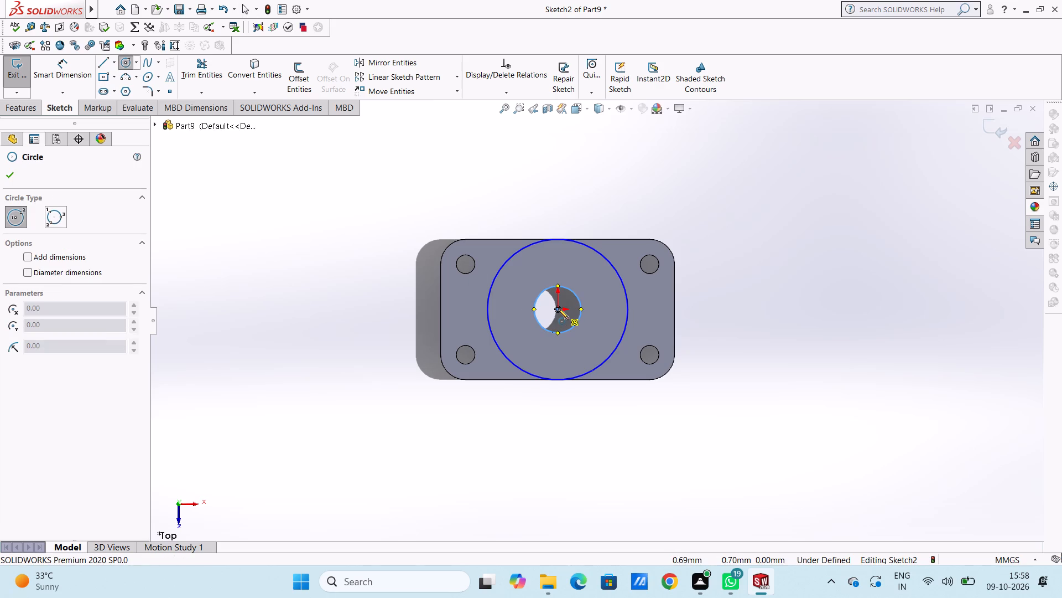
click(558, 308)
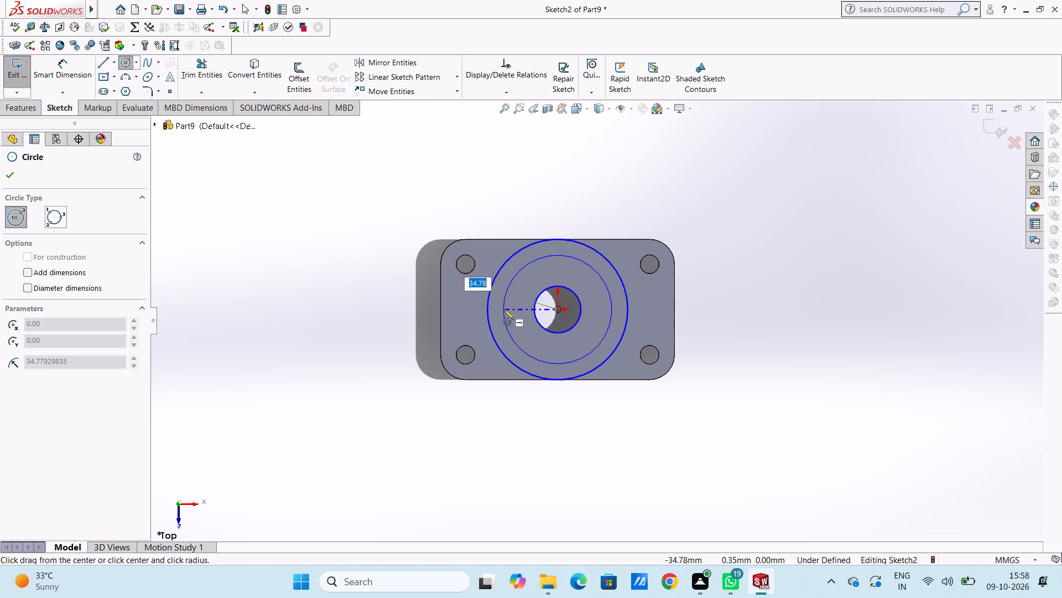
text(40)
key(Return)
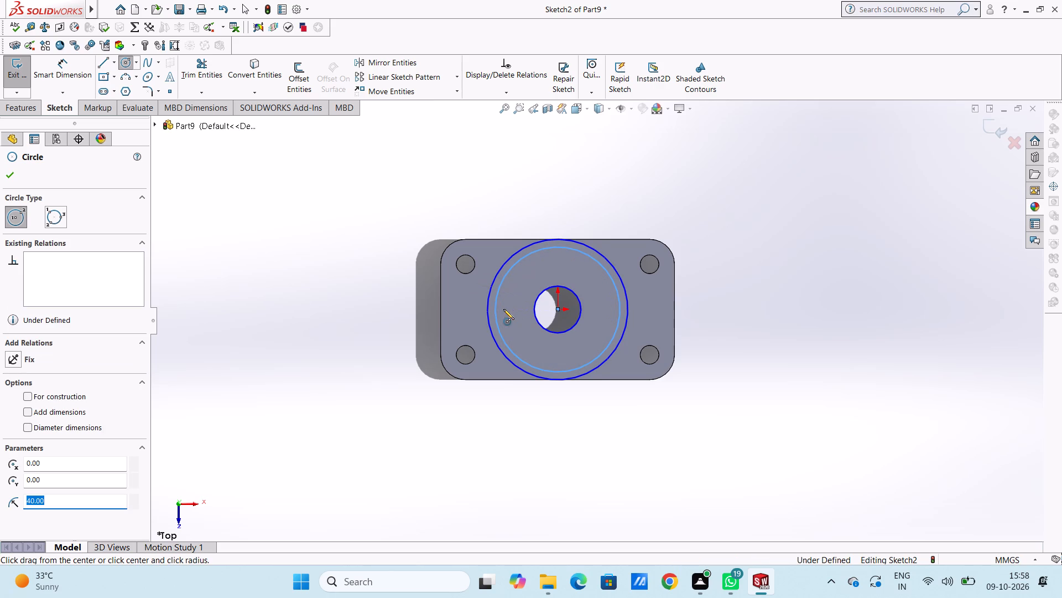
click(9, 178)
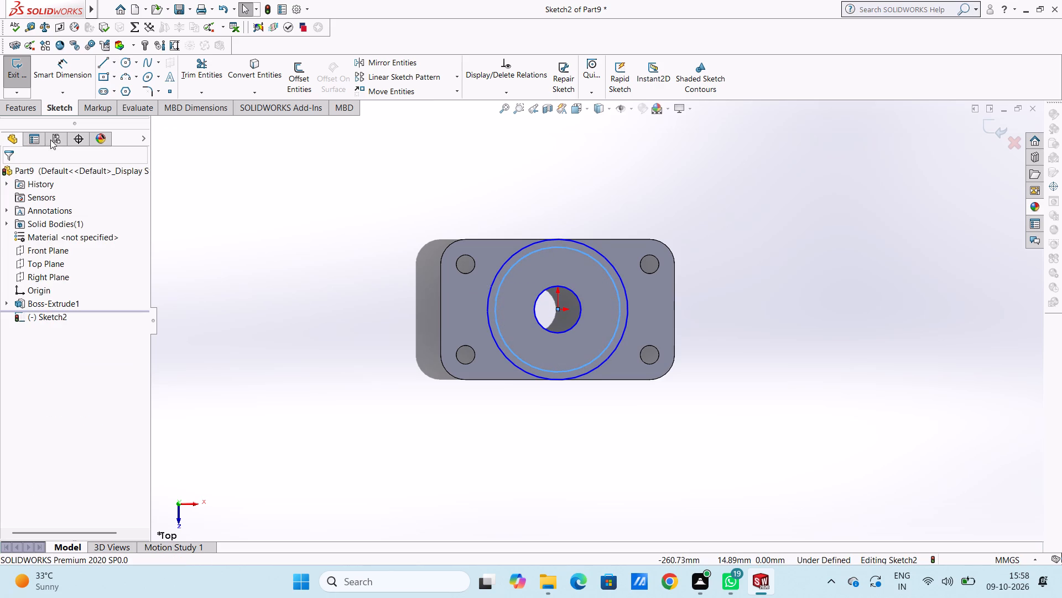
Dimension the diameters of the three concentric circles at 90 mm, 80 mm and 30 mm.
click(70, 67)
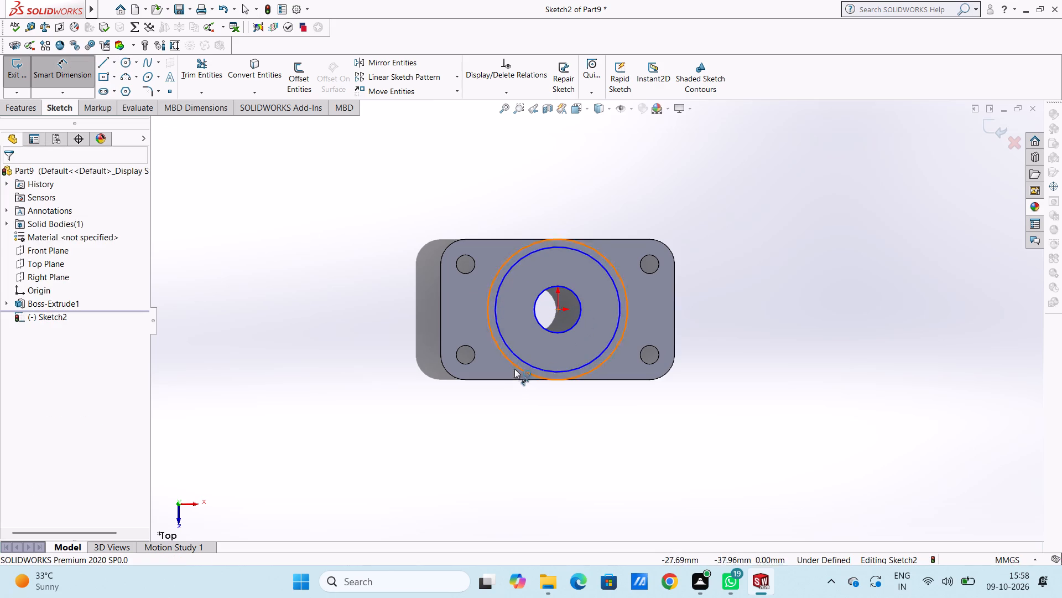
click(515, 367)
click(365, 472)
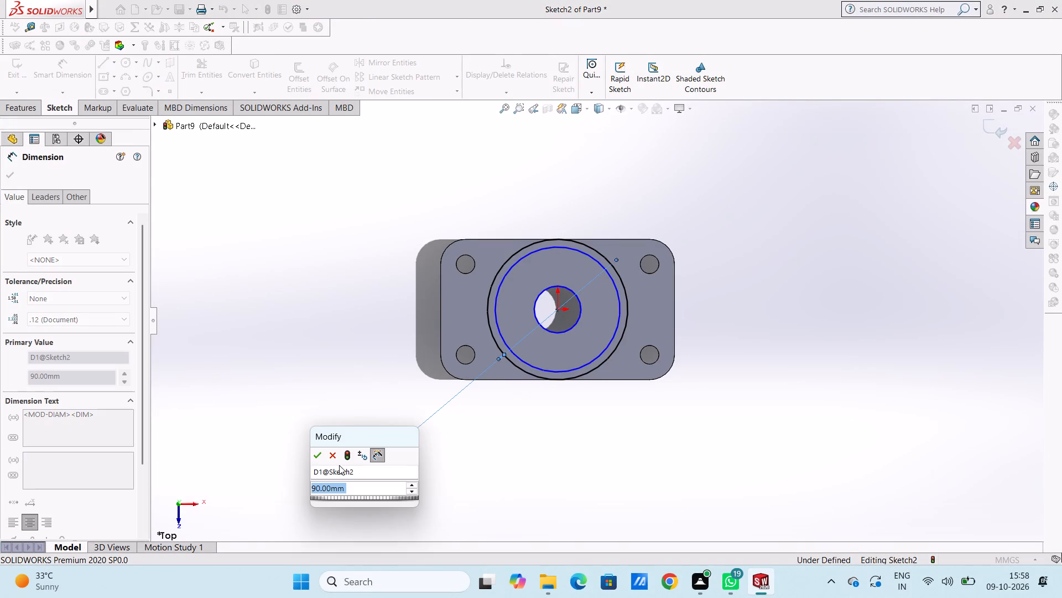
click(319, 456)
click(317, 435)
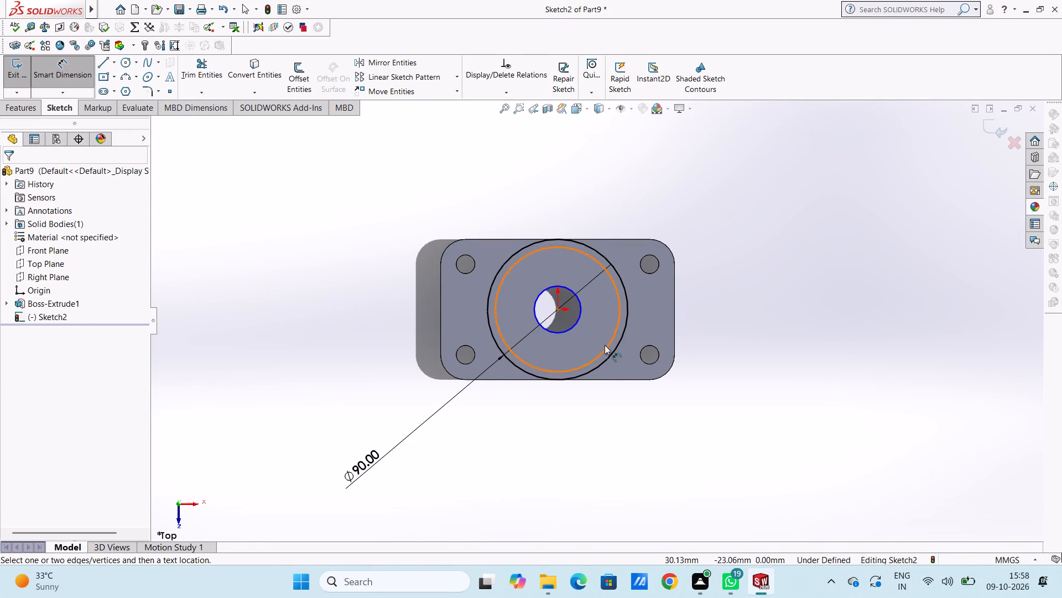
click(605, 345)
click(605, 345)
click(749, 448)
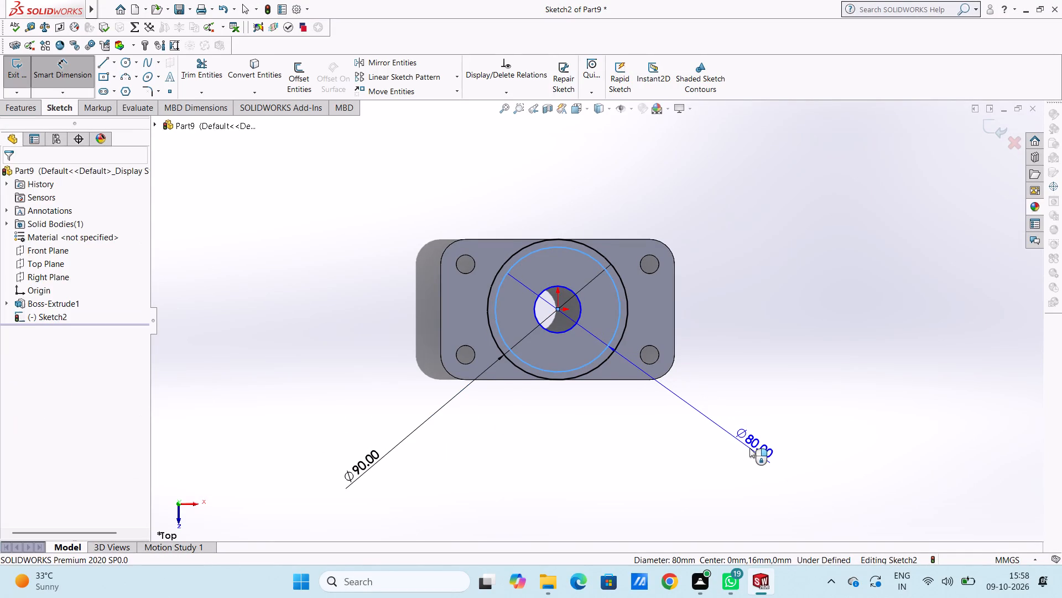
click(703, 435)
click(659, 477)
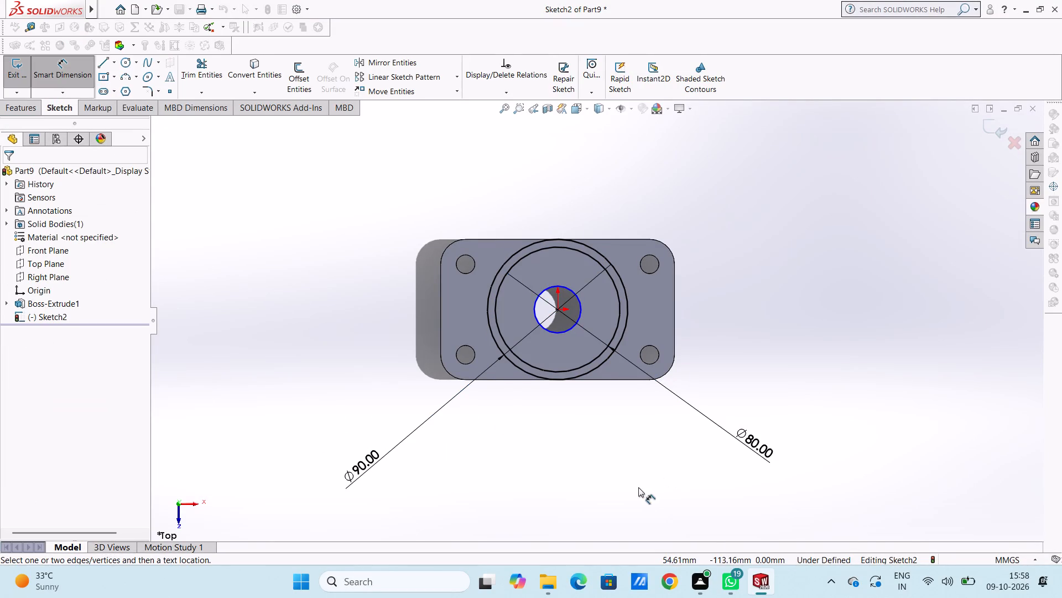
middle_drag(638, 486, 626, 489)
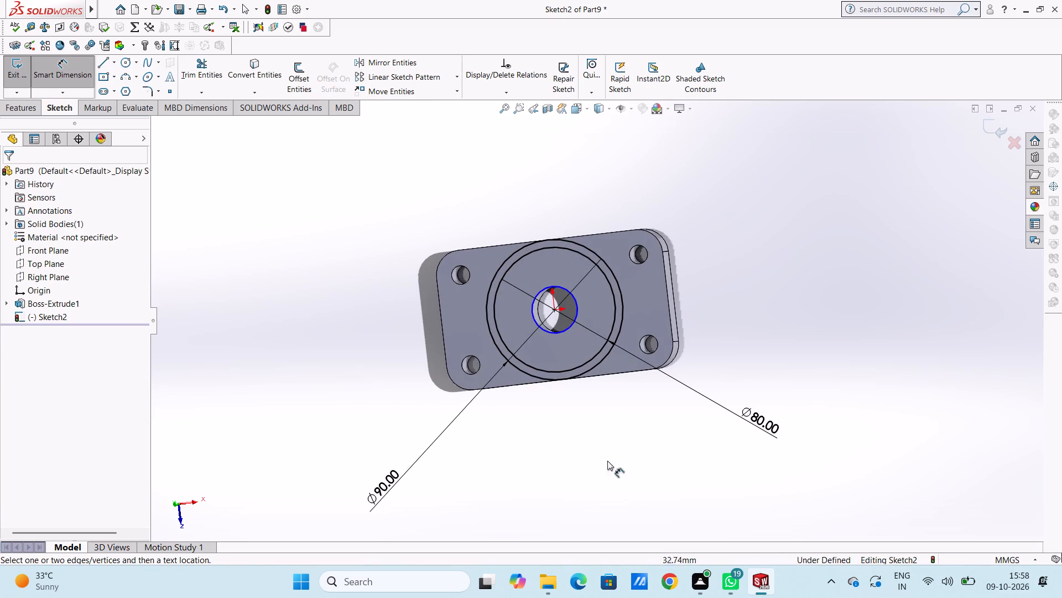
click(575, 321)
click(854, 381)
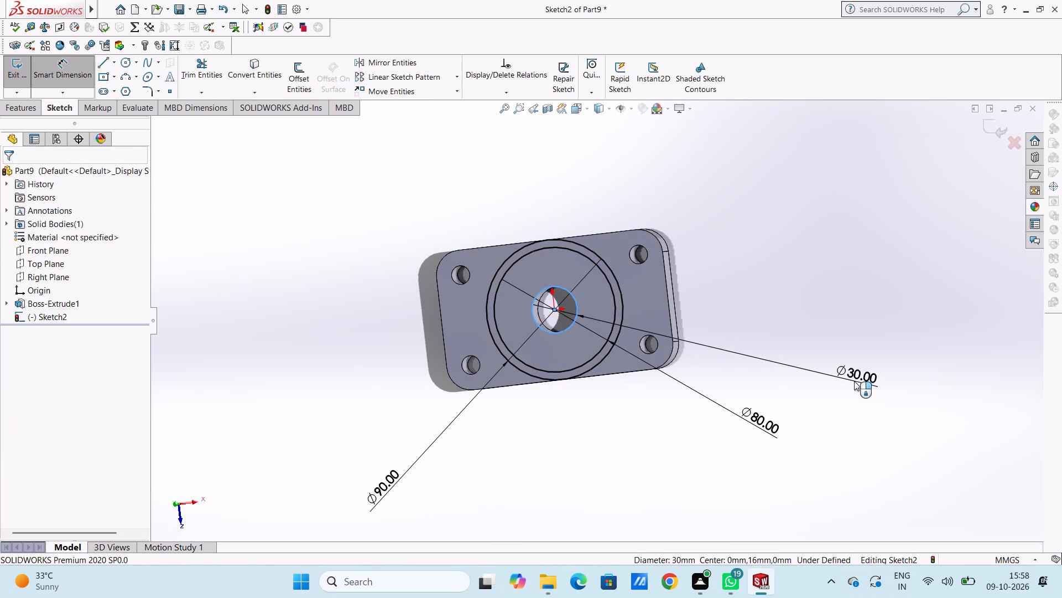
click(801, 367)
click(797, 328)
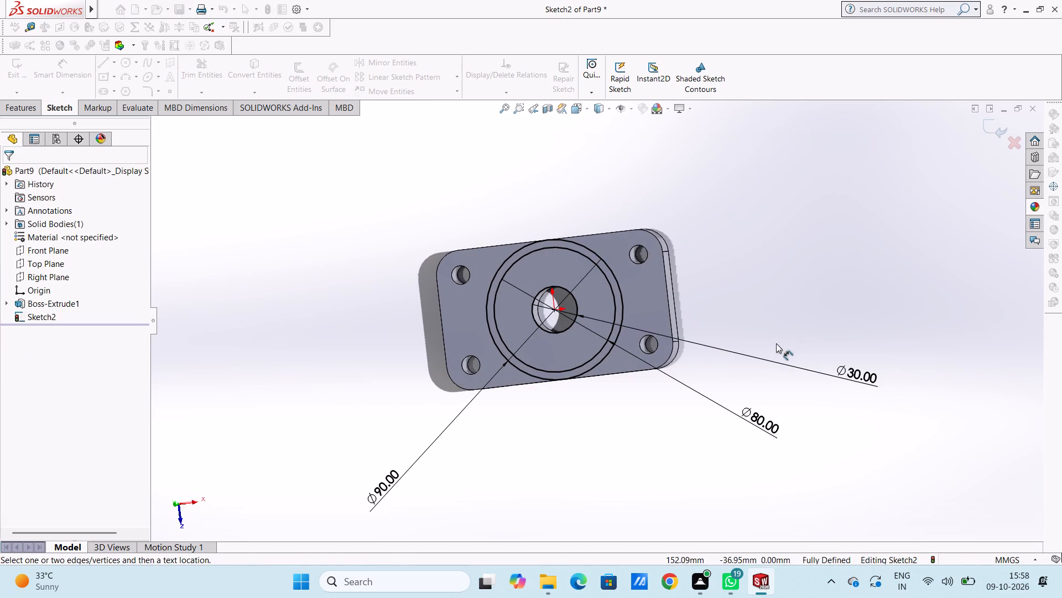
Set up a boss extrusion of the sketch using only the ring between the 80 mm and 90 mm circles as contour.
click(25, 106)
click(24, 74)
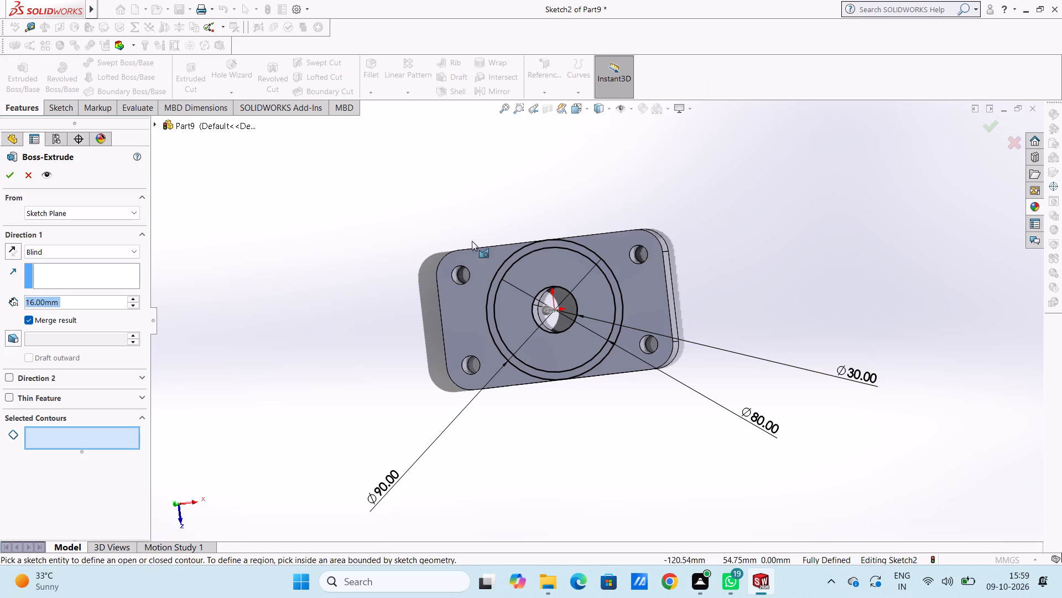
click(564, 268)
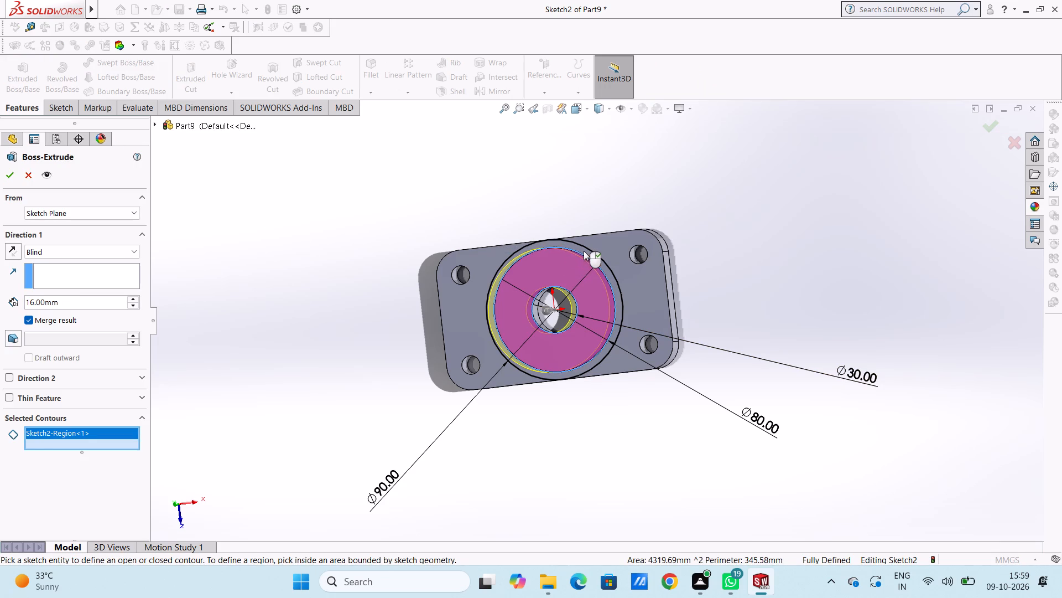
click(584, 251)
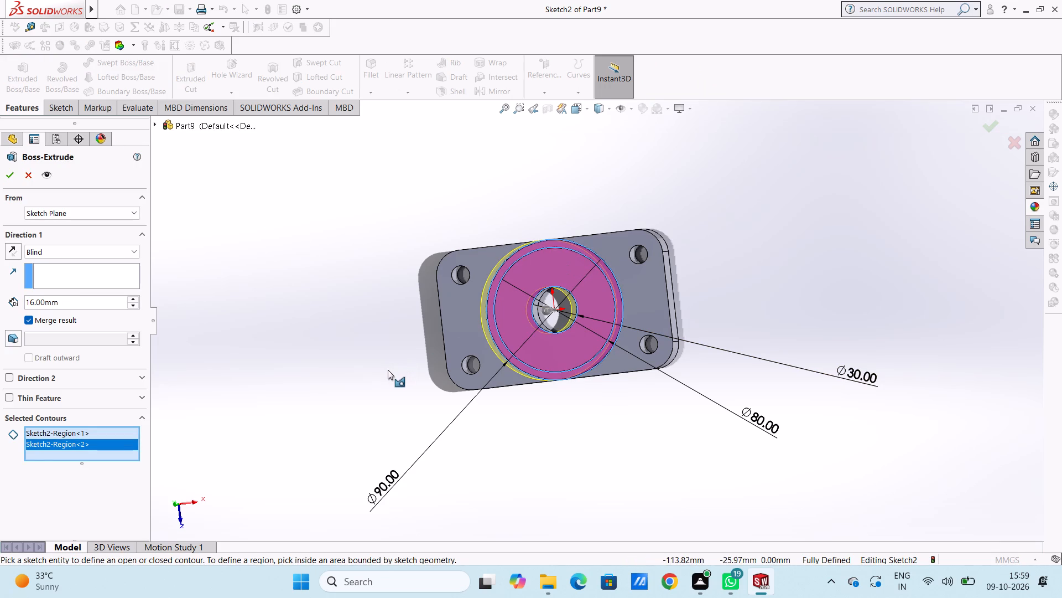
middle_drag(388, 370, 397, 344)
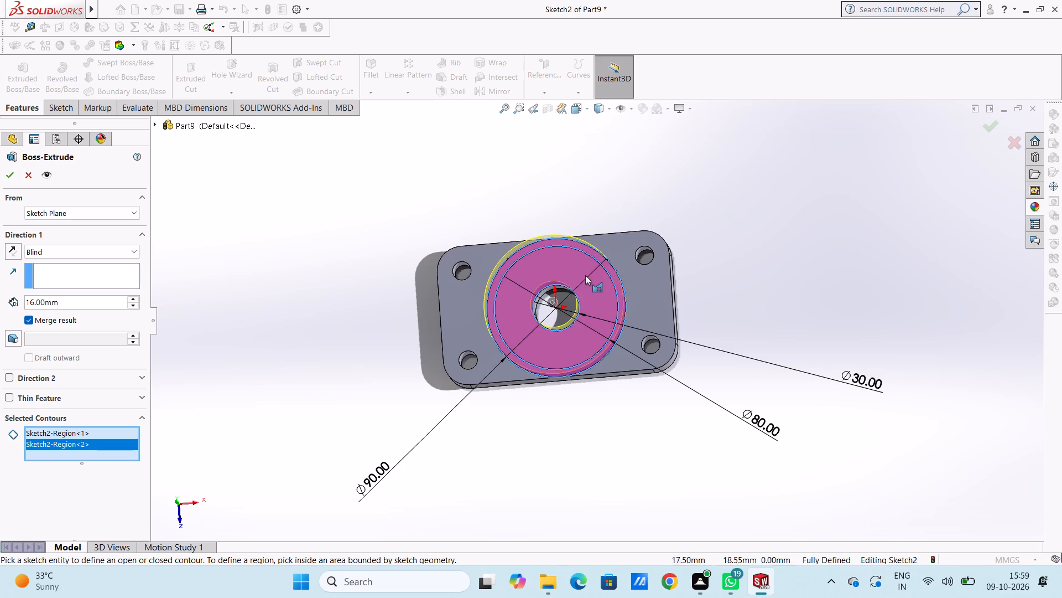
click(585, 275)
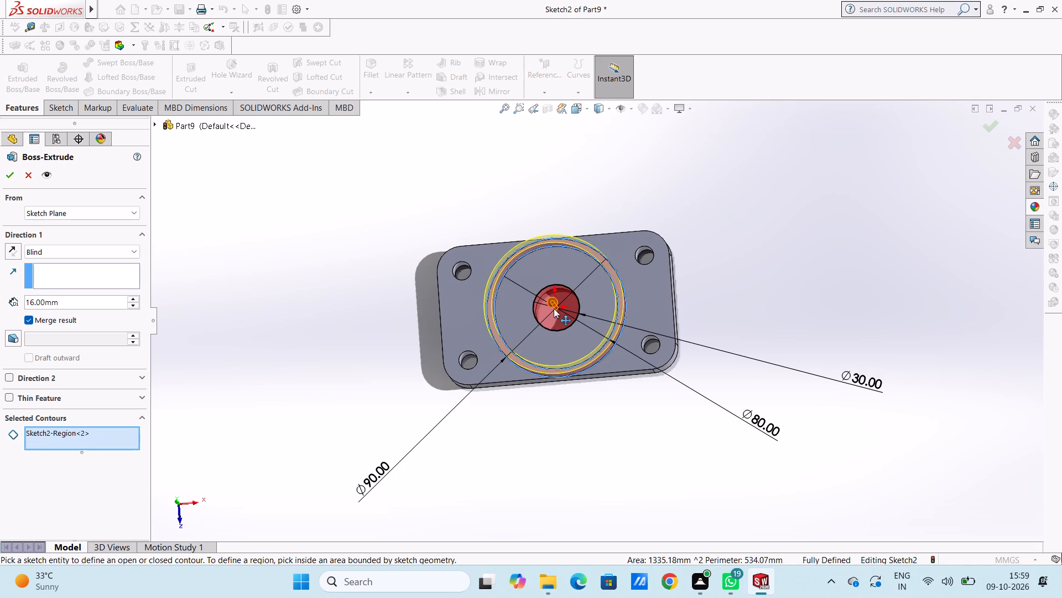
scroll(569, 369, down, 4)
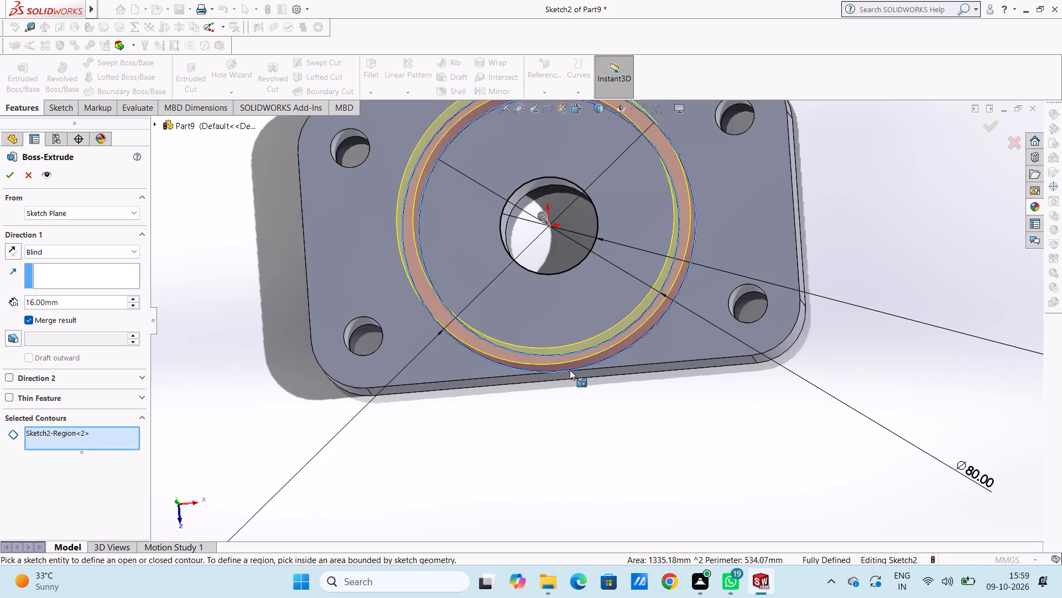
scroll(570, 370, up, 3)
middle_drag(563, 391, 563, 364)
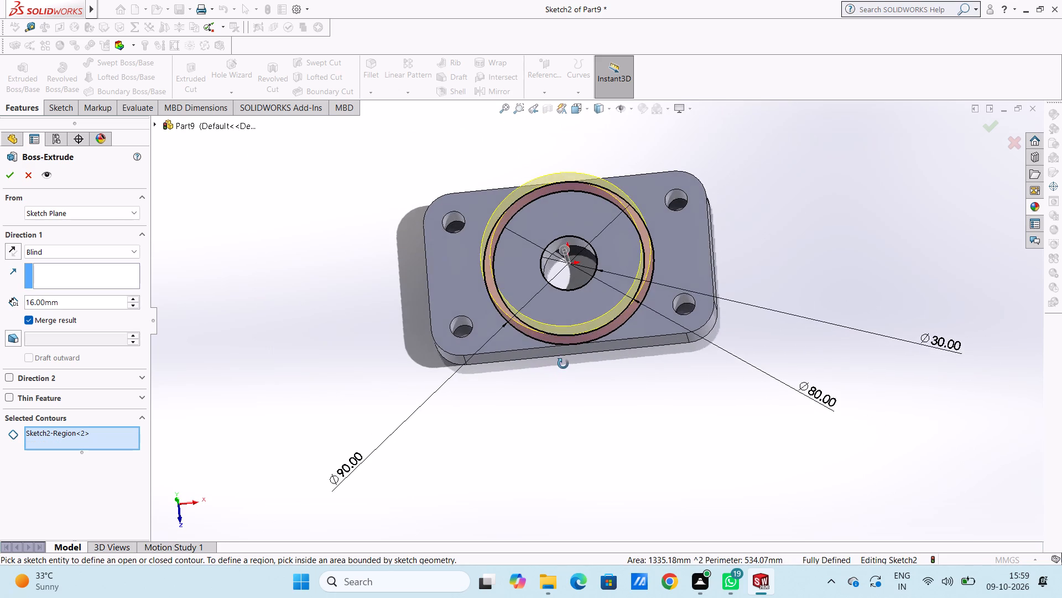
middle_drag(563, 364, 568, 341)
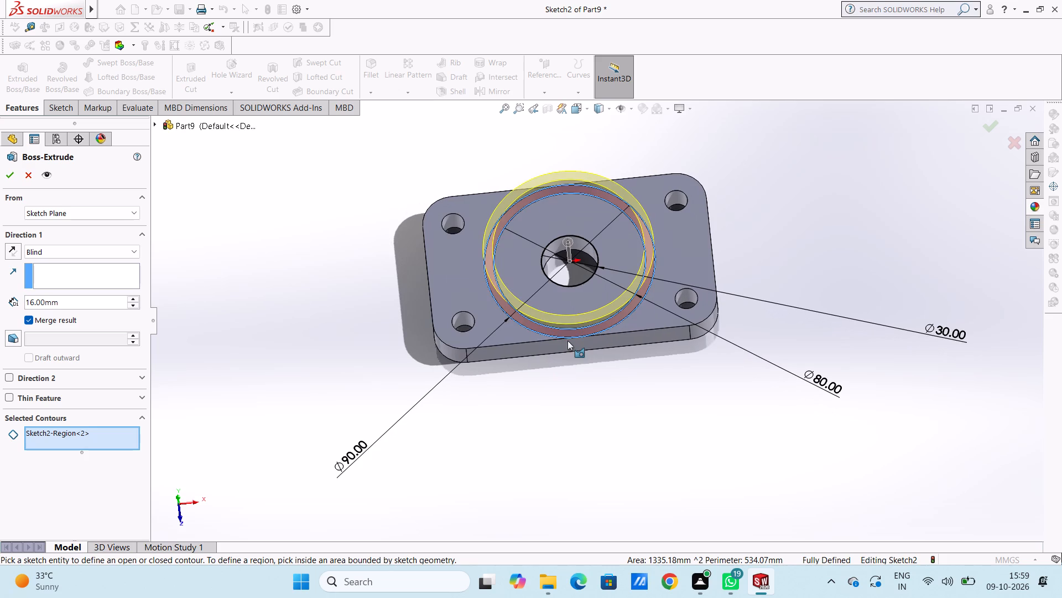
middle_drag(502, 369, 496, 330)
scroll(521, 379, up, 2)
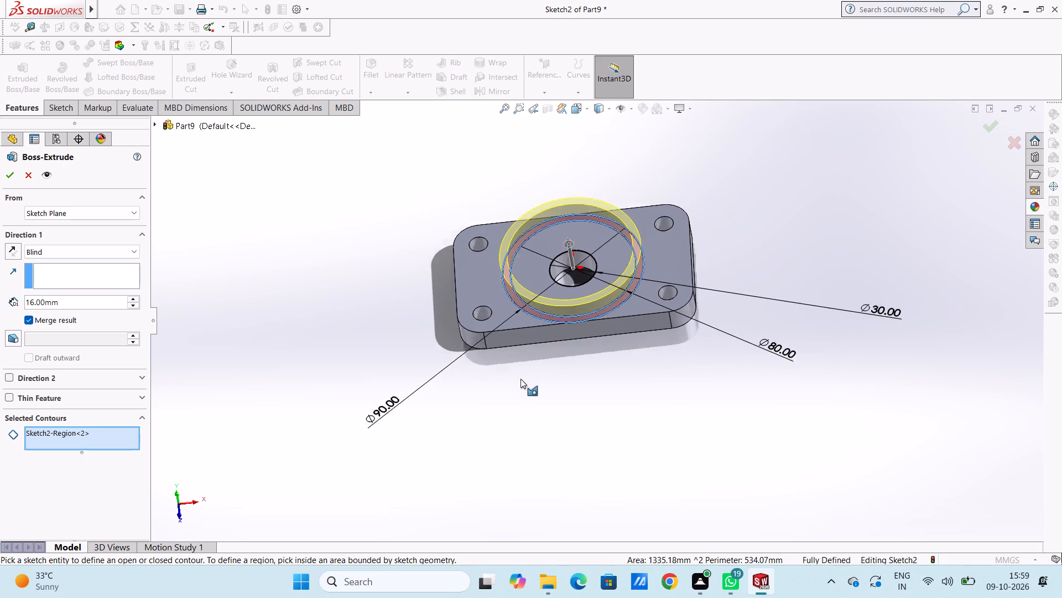
scroll(611, 377, down, 1)
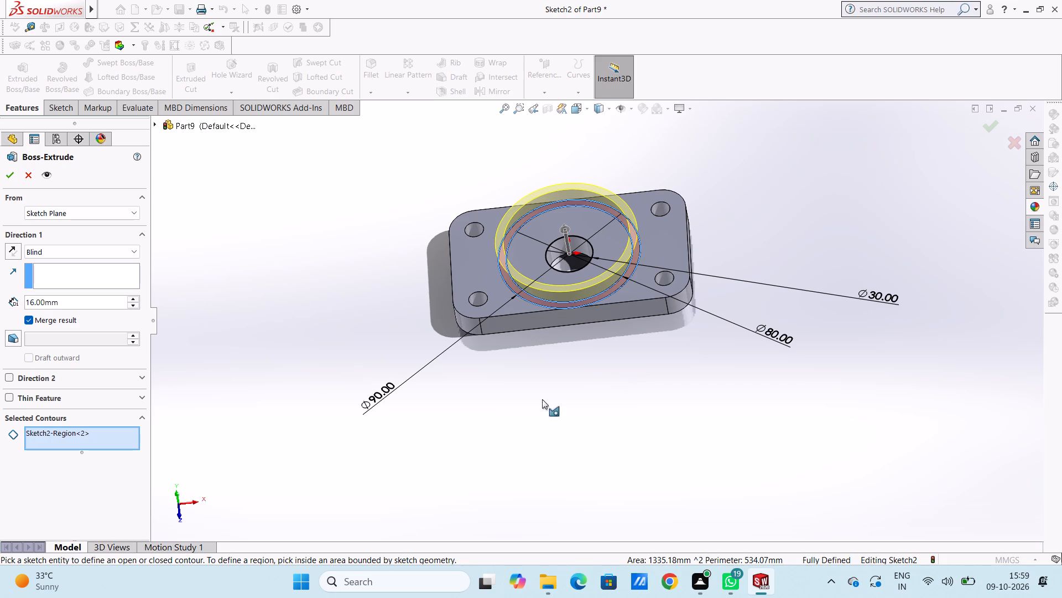
Extrude the ring upward from the plate to a blind depth of 75 mm (111-20-16), merged with the base.
double_click(102, 304)
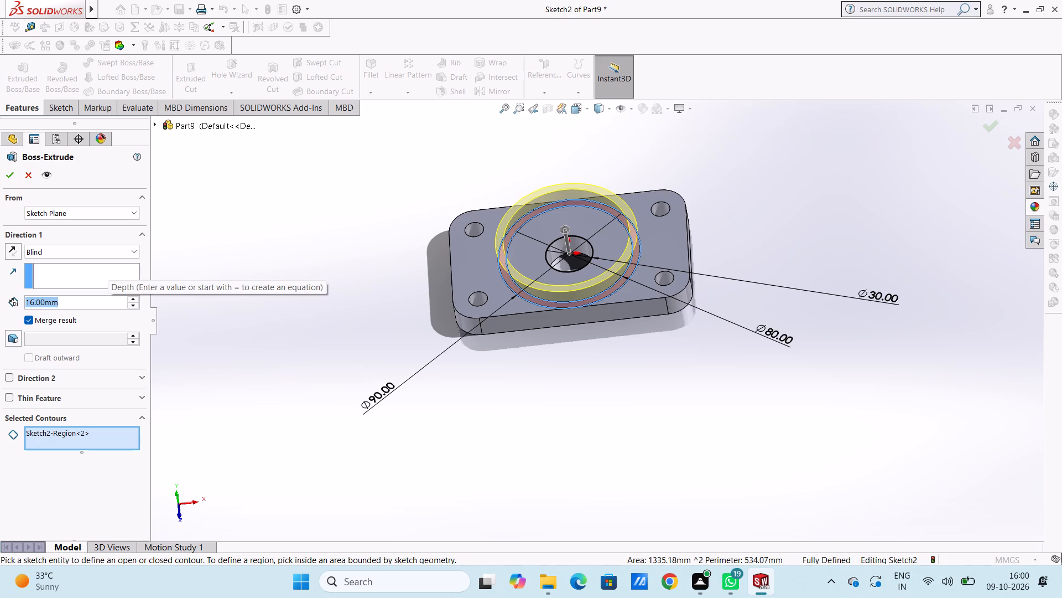
text(11)
key(1)
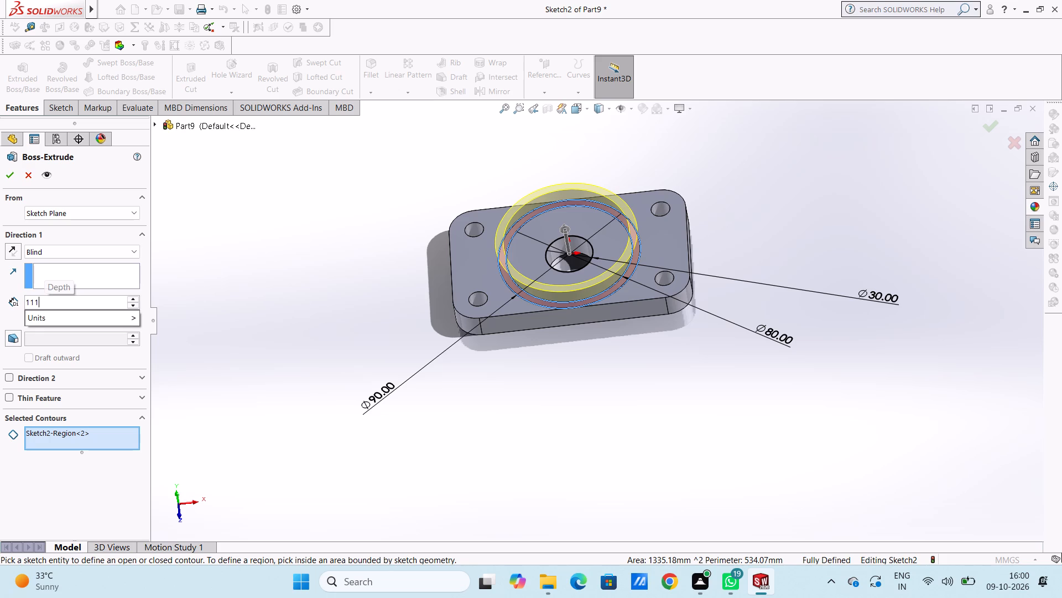
key(minus)
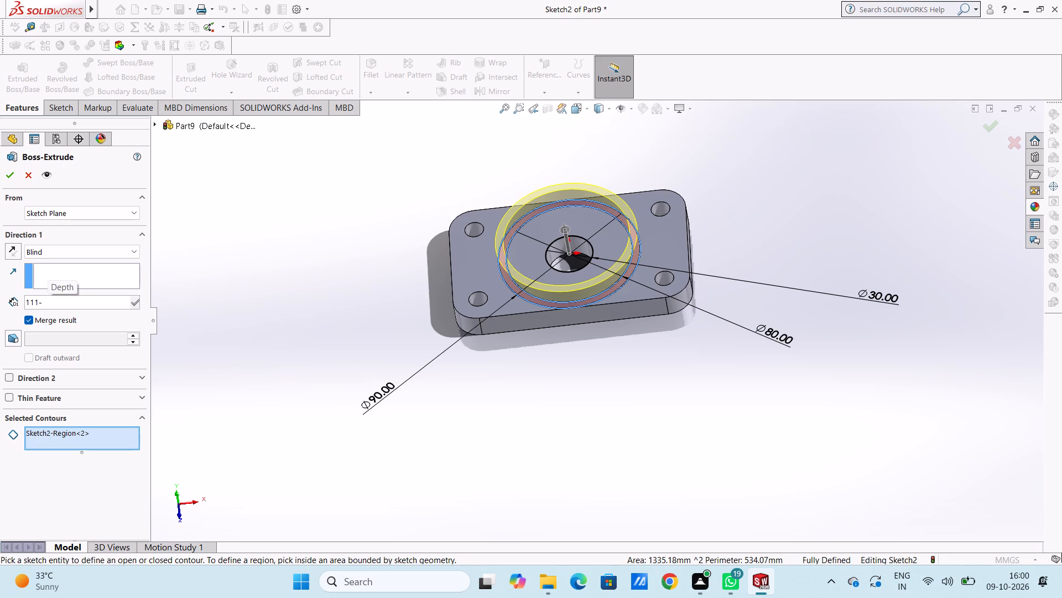
text(20)
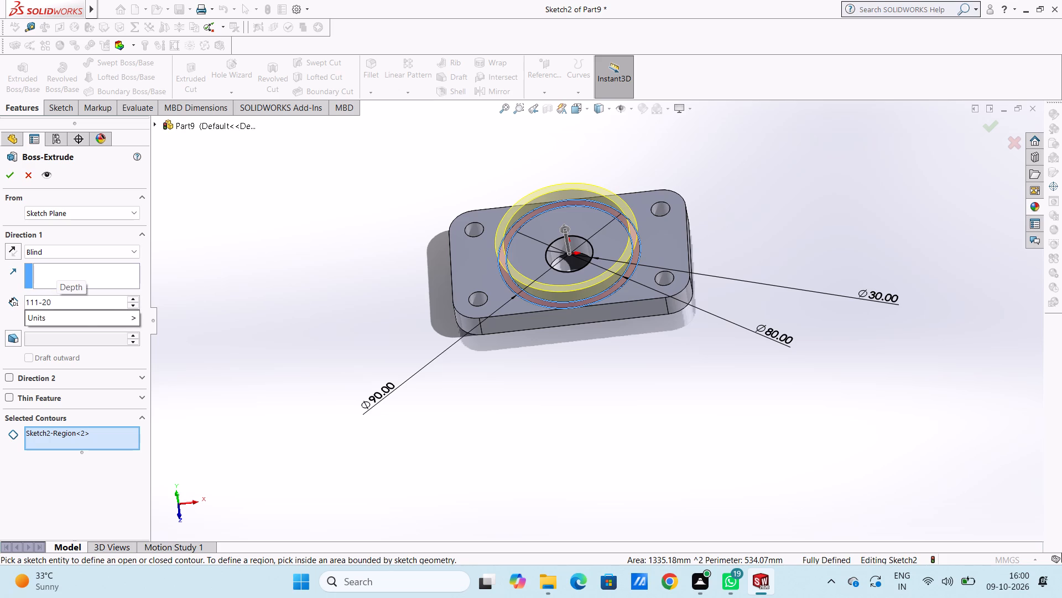
text(-16)
key(Return)
scroll(102, 304, up, 3)
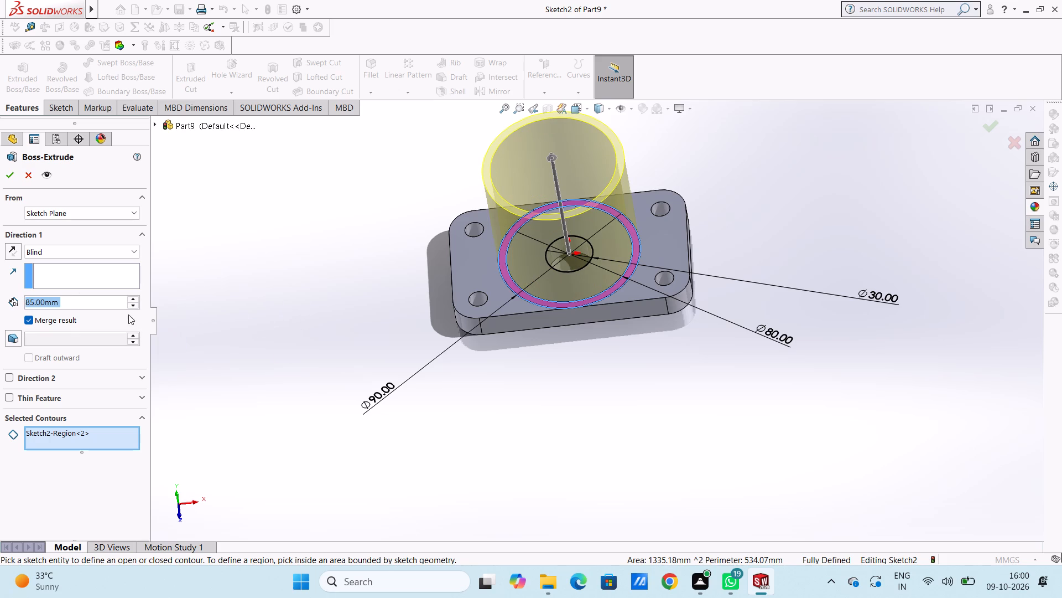
scroll(117, 302, down, 1)
middle_drag(365, 298, 366, 240)
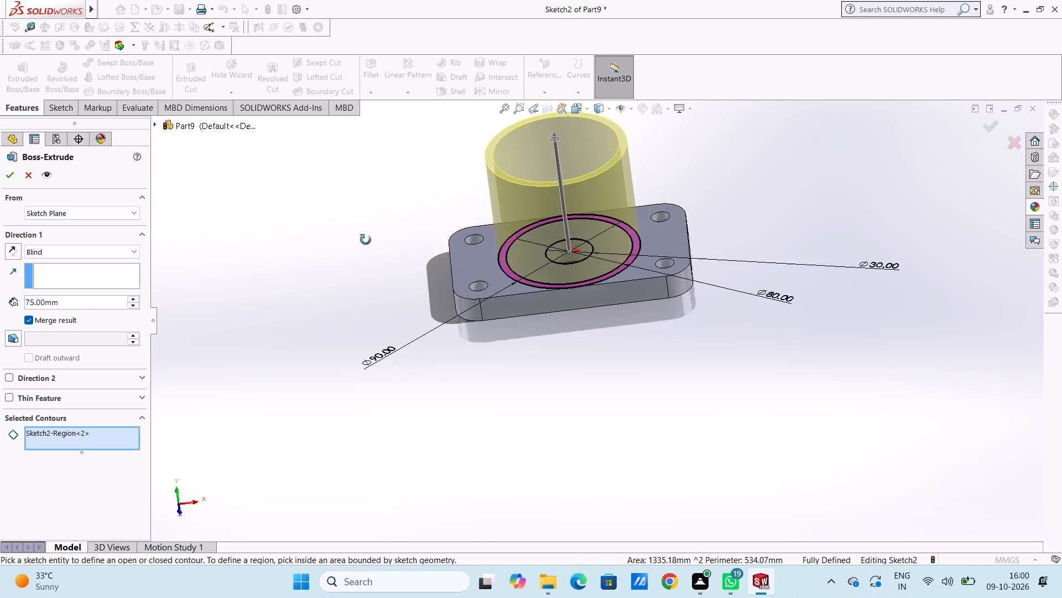
middle_drag(366, 240, 366, 237)
middle_drag(390, 394, 375, 317)
scroll(374, 317, up, 4)
middle_drag(437, 346, 410, 365)
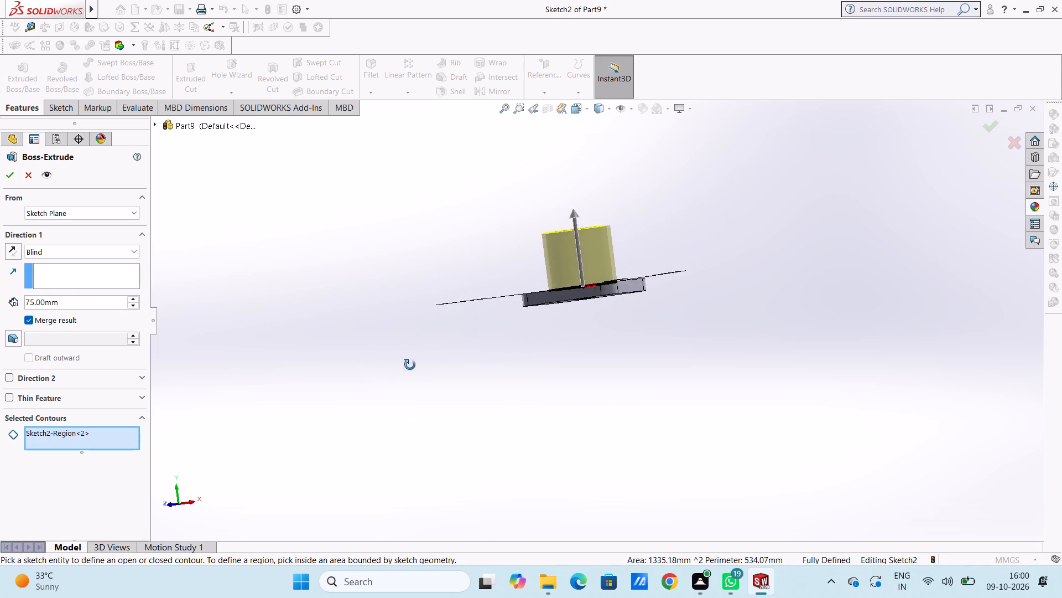
middle_drag(410, 365, 395, 457)
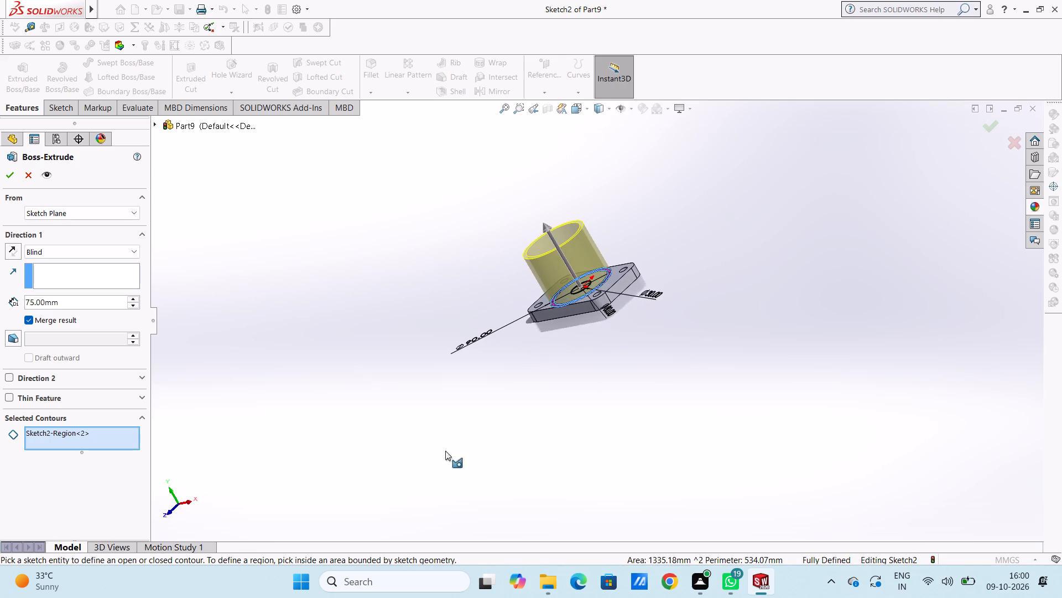
scroll(697, 281, down, 2)
middle_click(659, 233)
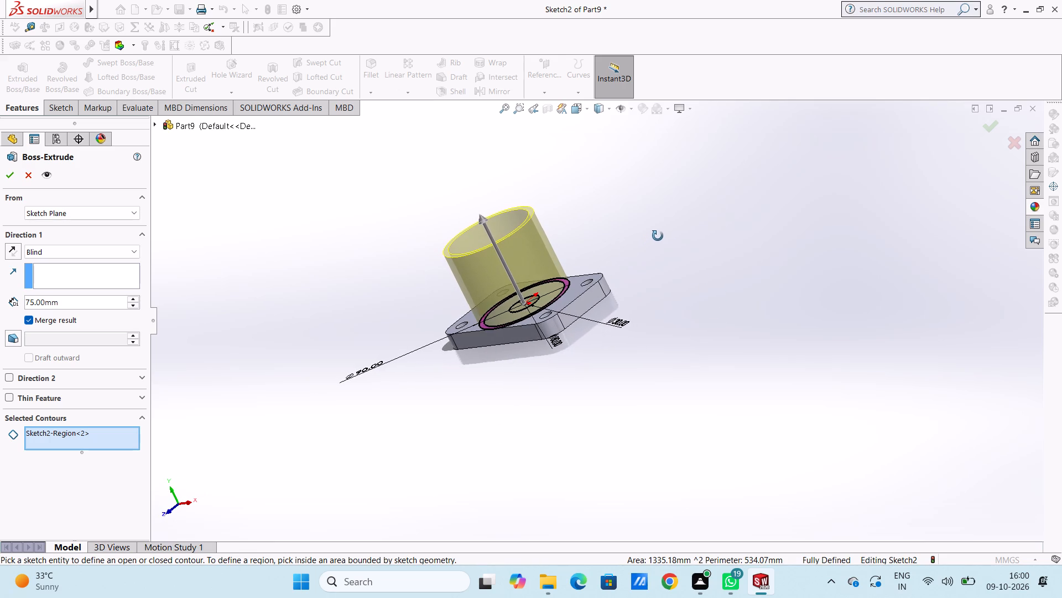
click(8, 176)
click(228, 245)
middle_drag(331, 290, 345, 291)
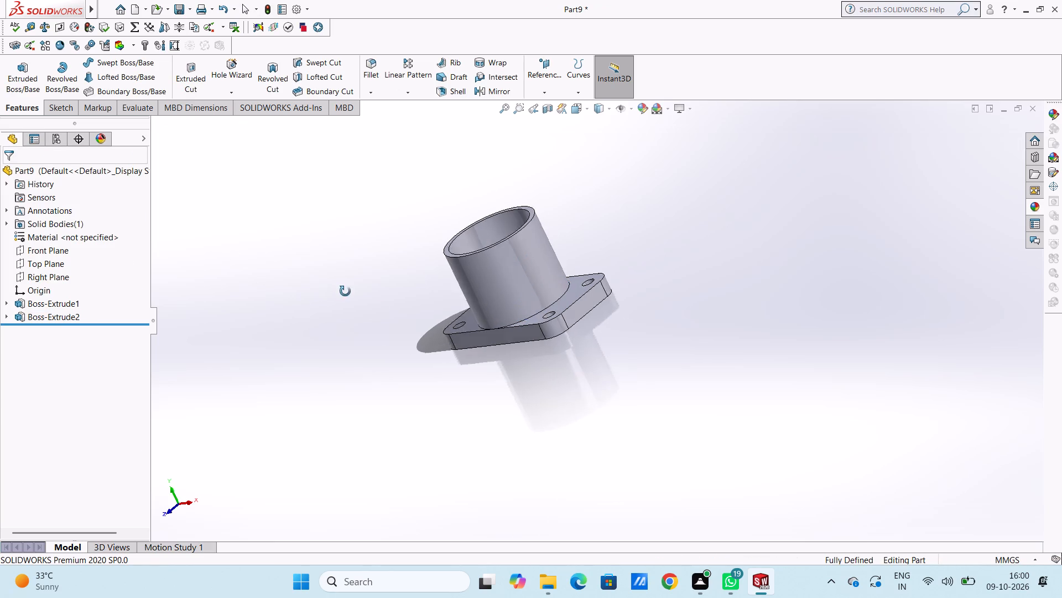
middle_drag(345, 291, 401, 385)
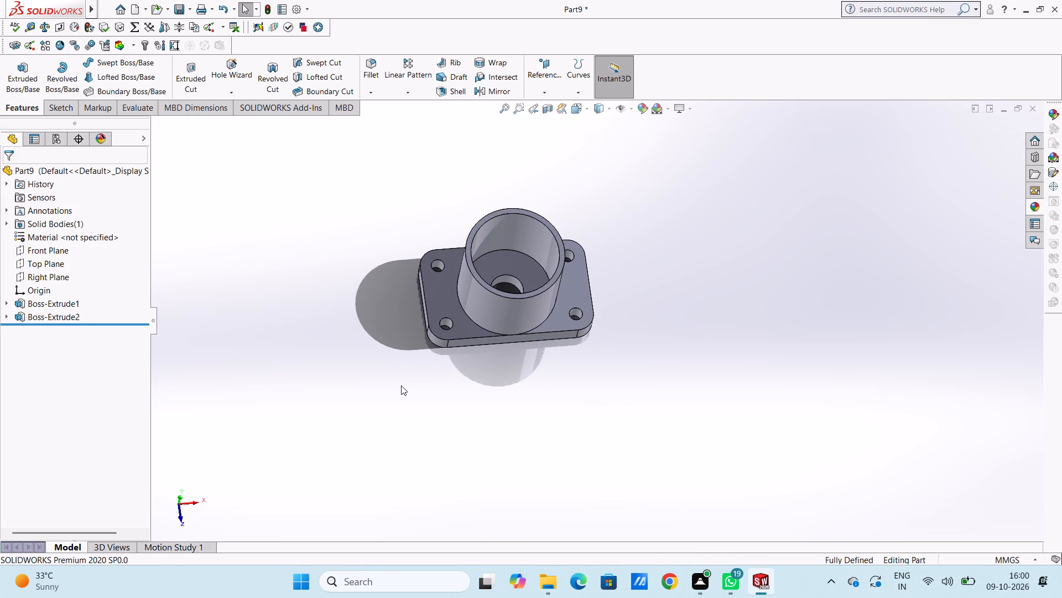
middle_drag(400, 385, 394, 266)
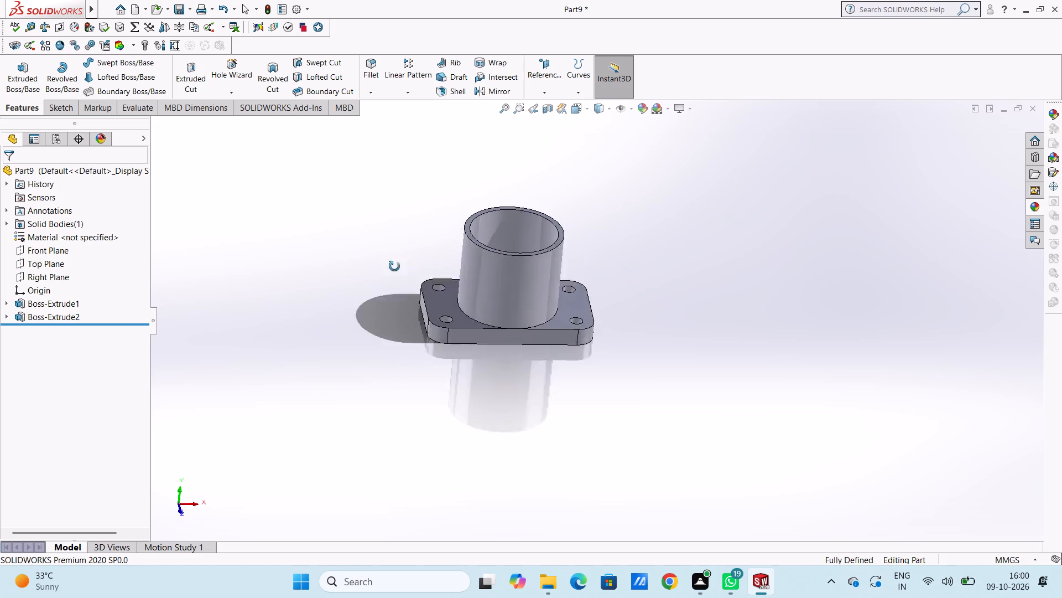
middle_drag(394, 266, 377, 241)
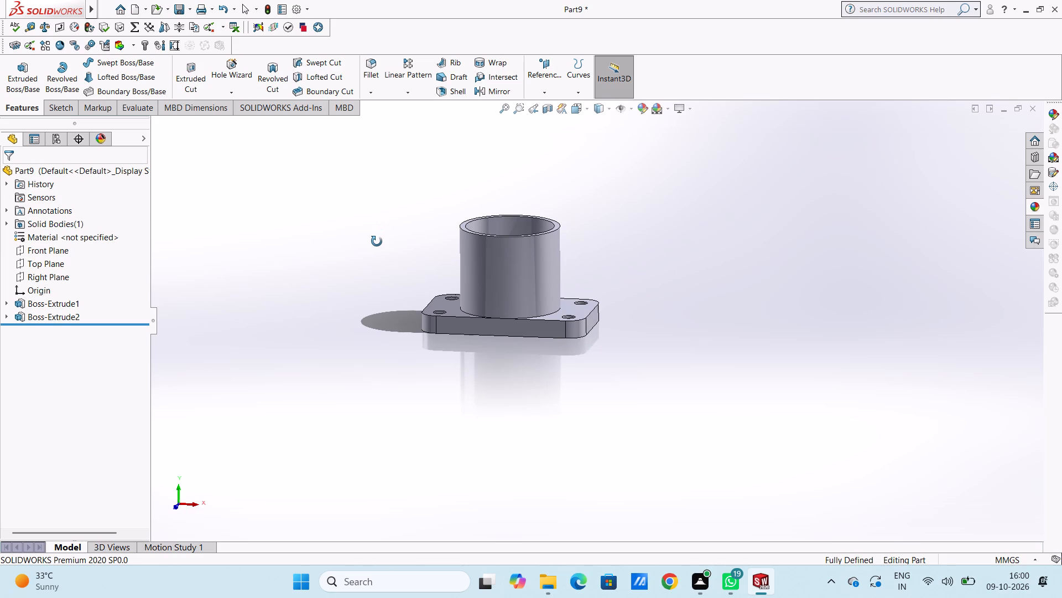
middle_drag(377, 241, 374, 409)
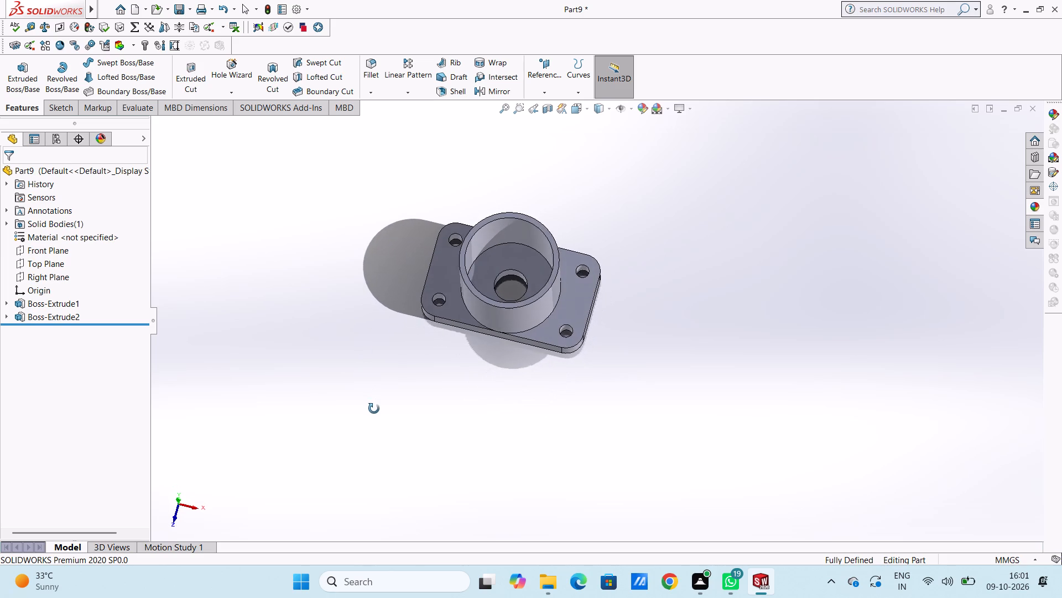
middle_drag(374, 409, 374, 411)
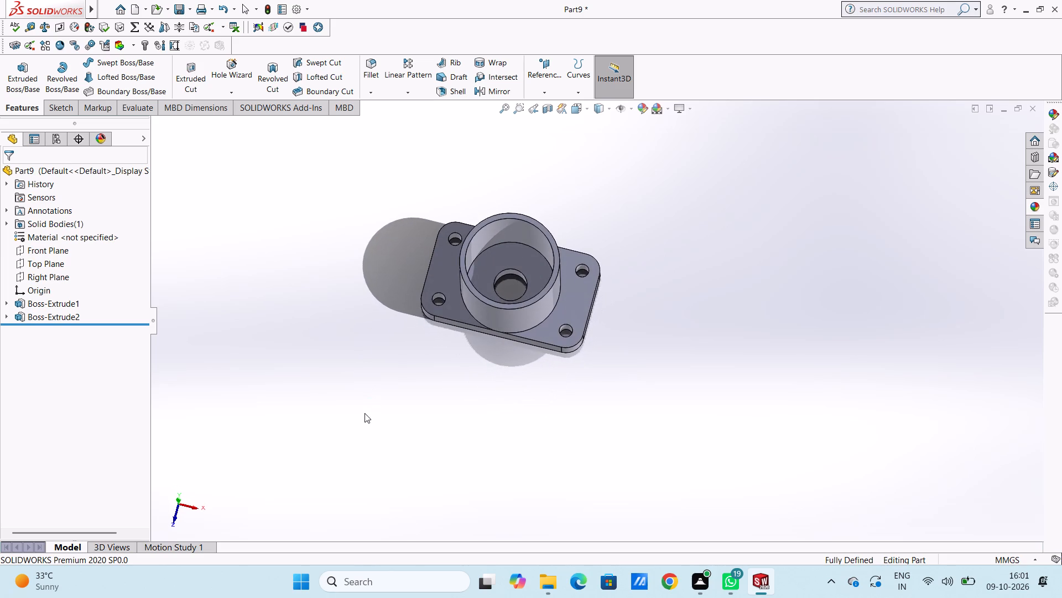
On the plate face inside the cylinder, sketch two circles centred on the origin: radius 5 mm, and radius 40 mm along the inner wall.
key(ctrl+5)
scroll(365, 413, up, 3)
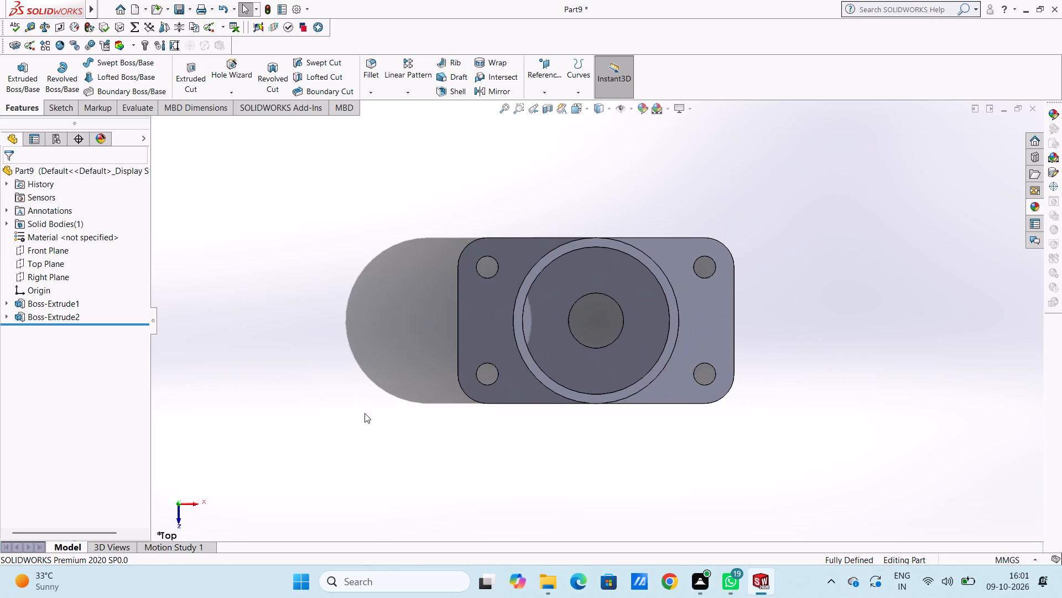
scroll(597, 293, down, 1)
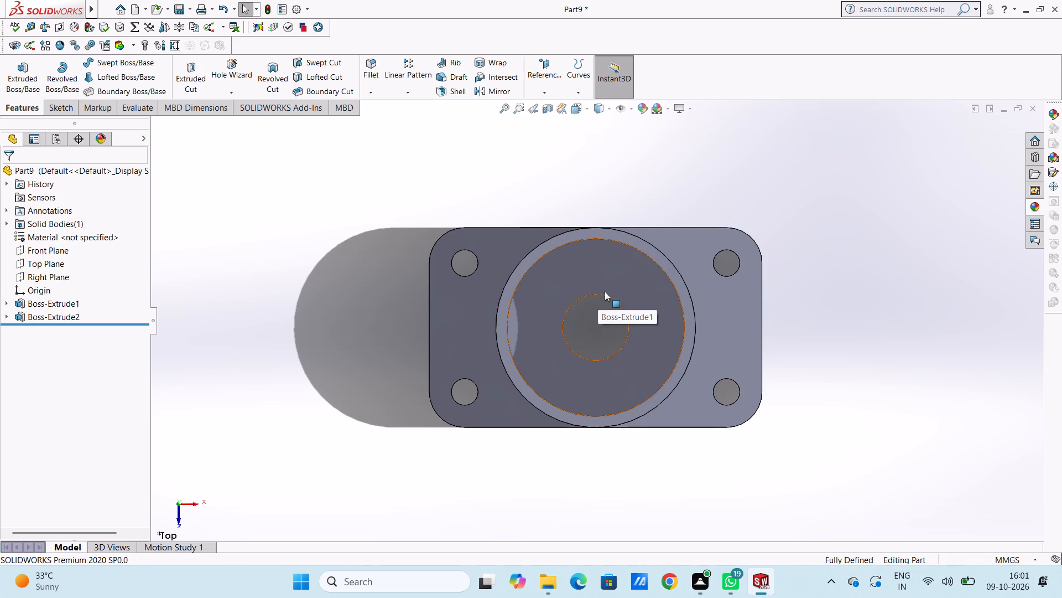
click(608, 285)
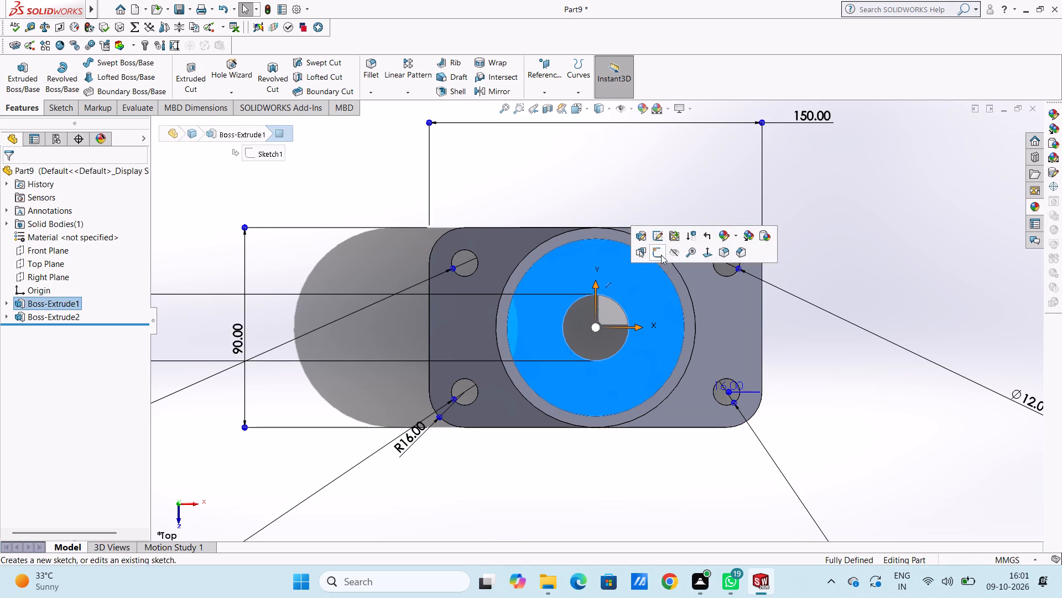
click(659, 254)
click(635, 207)
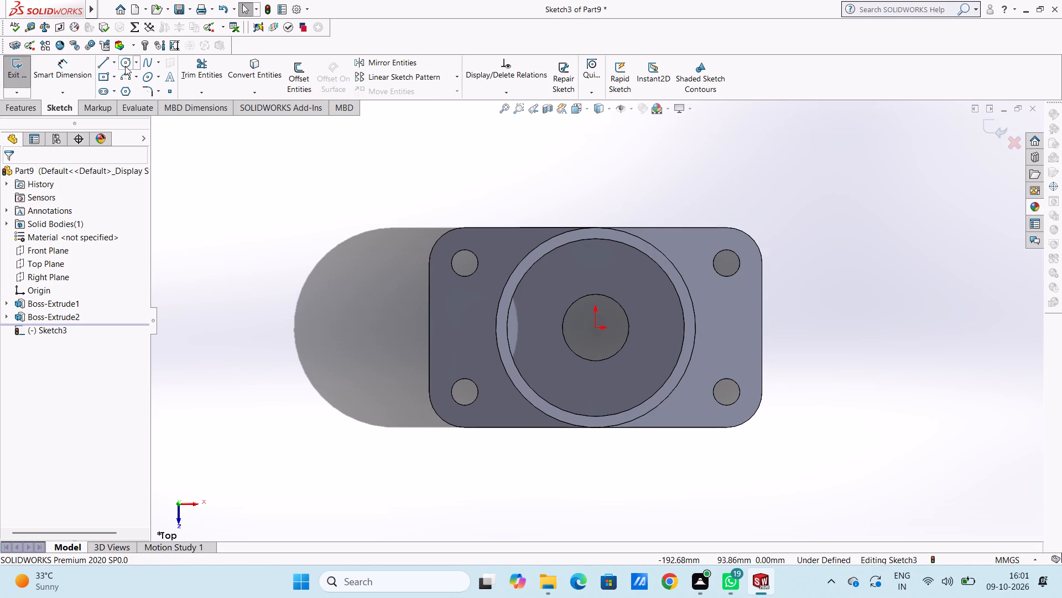
click(126, 62)
click(596, 328)
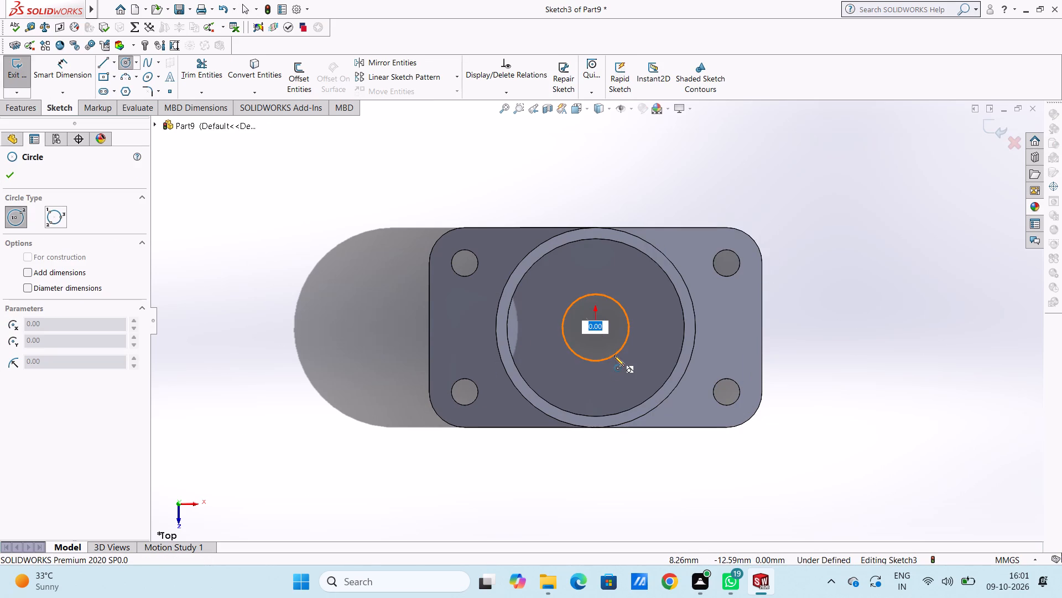
key(5)
key(Return)
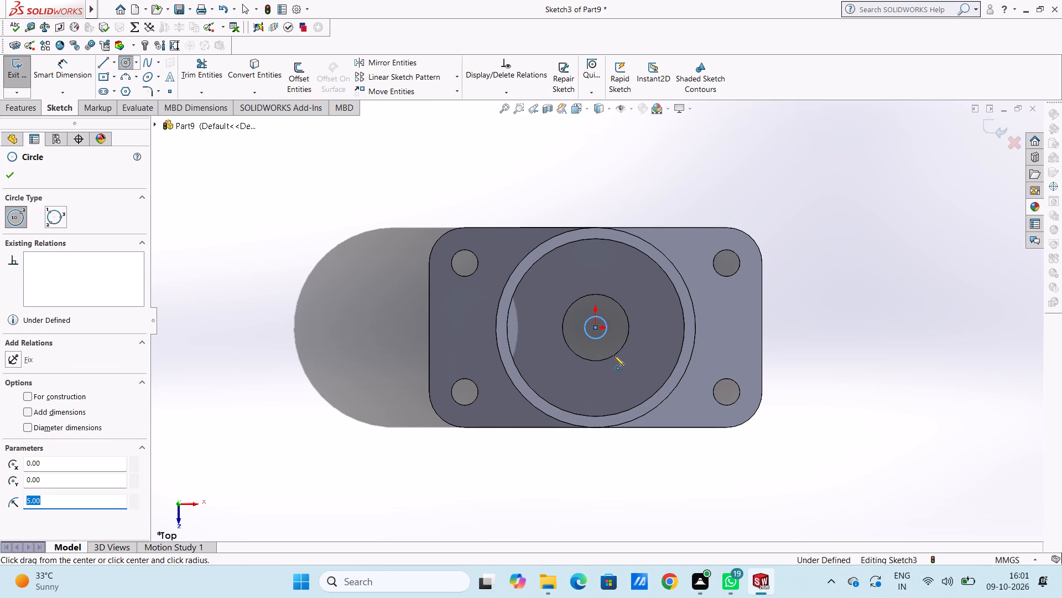
click(595, 328)
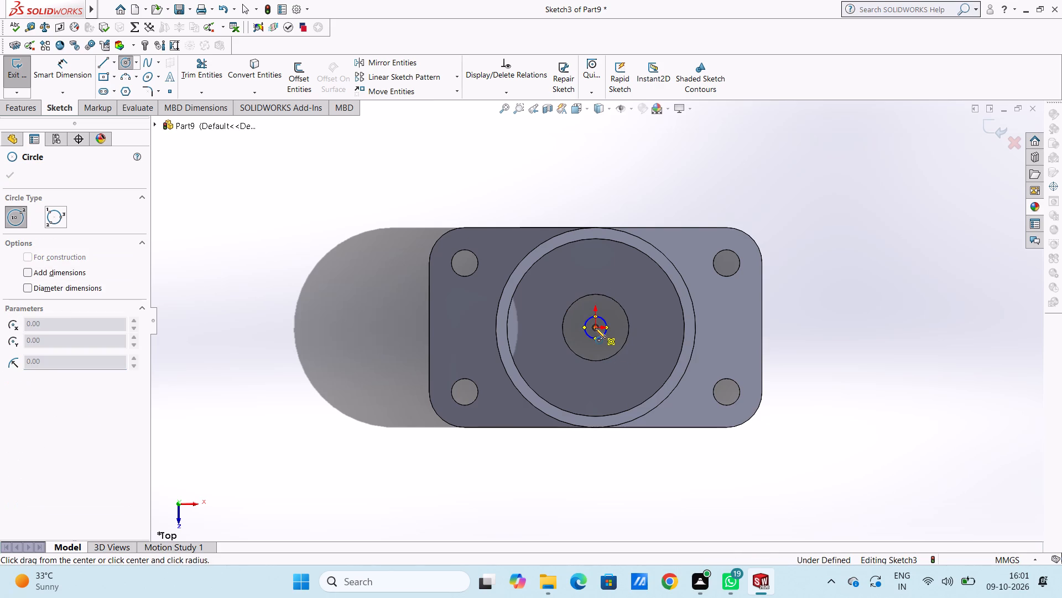
click(683, 353)
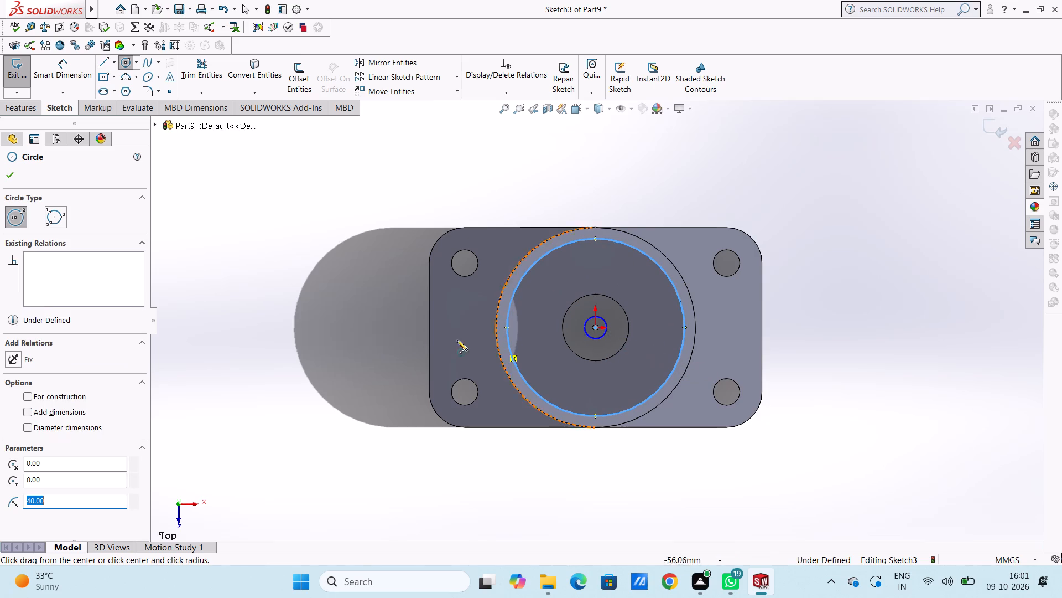
click(6, 176)
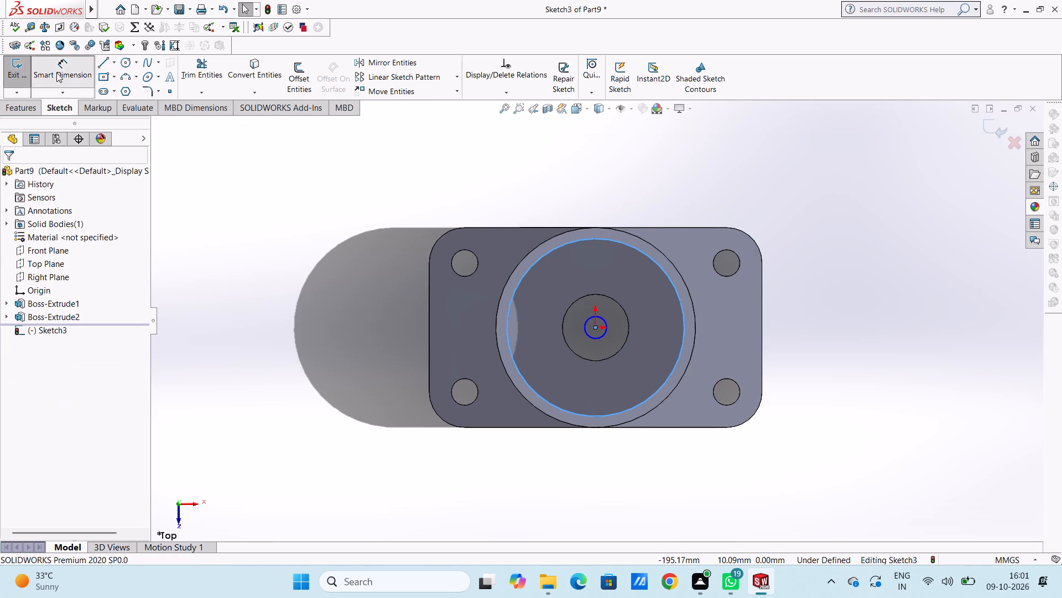
Dimension the outer circle's diameter at 80 mm and set the small inner circle's diameter to 30 mm.
click(56, 73)
click(520, 286)
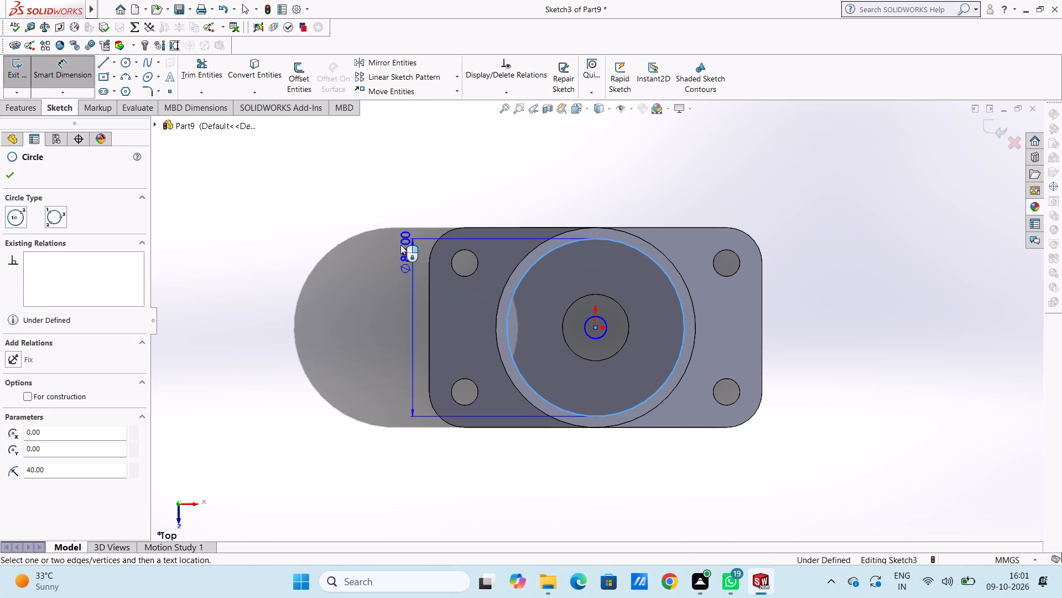
click(385, 236)
click(334, 221)
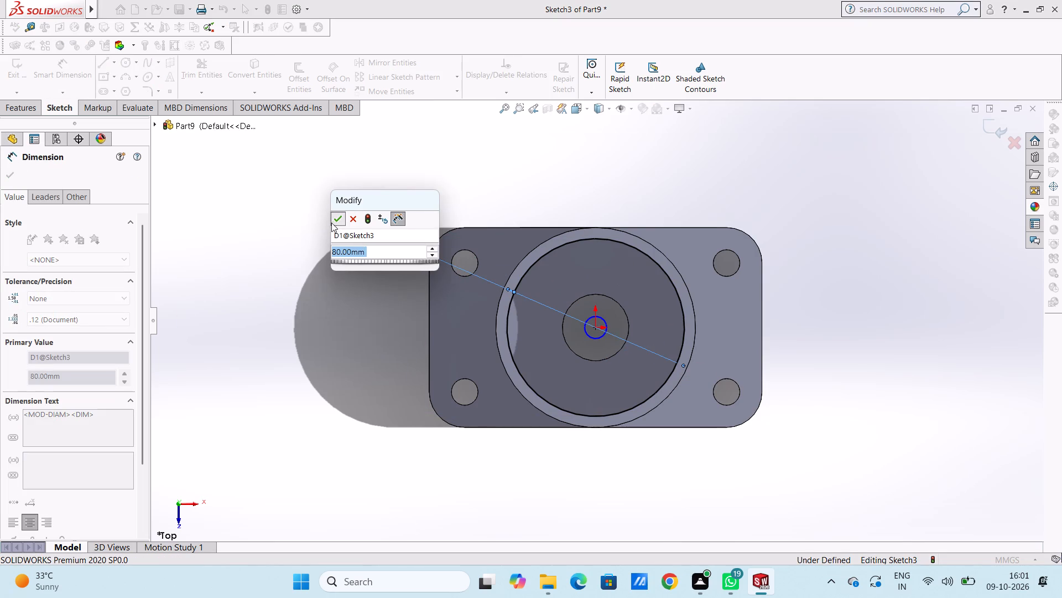
click(324, 226)
click(602, 318)
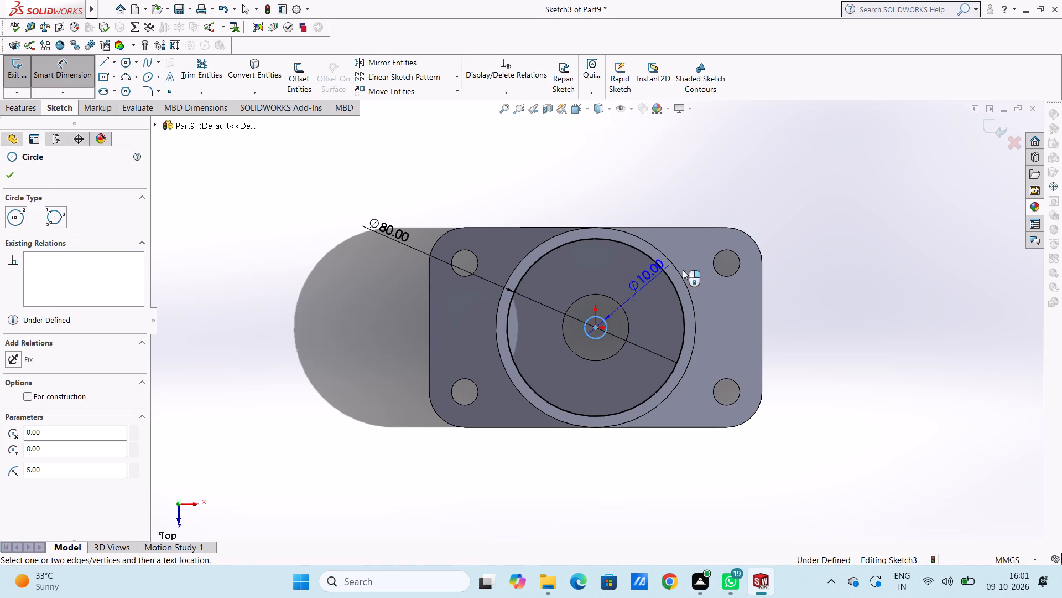
click(830, 237)
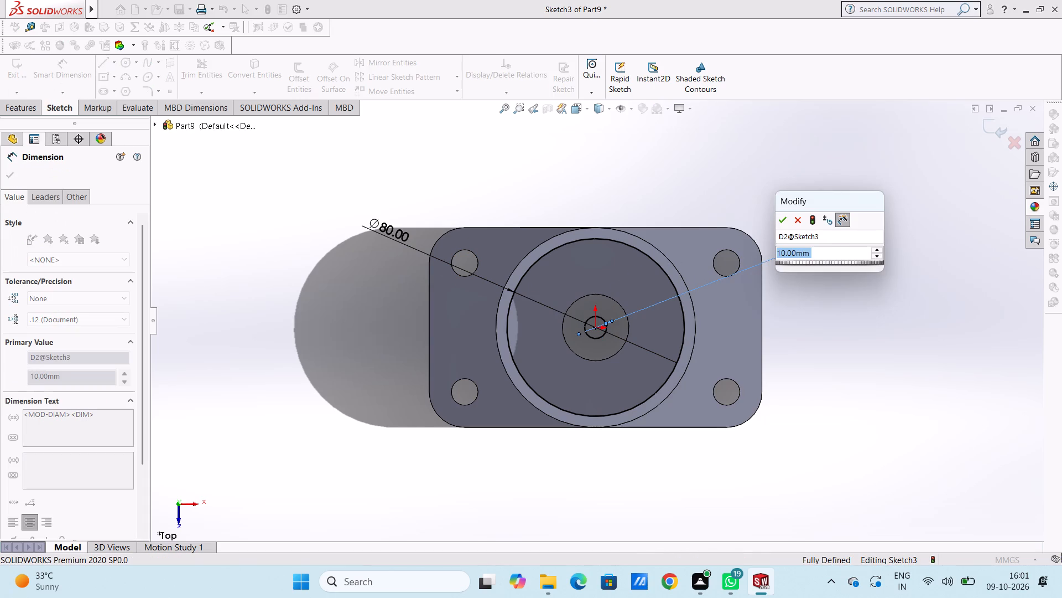
text(30)
key(Return)
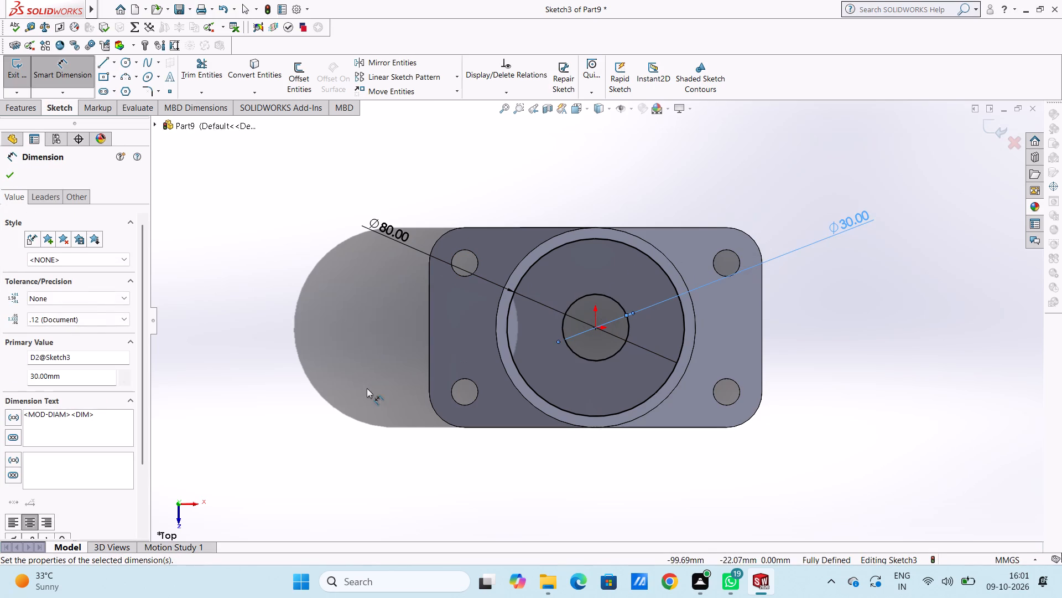
click(366, 389)
Extrude the area between the 80 mm and 30 mm circles as a 9 mm blind boss merged with the part.
middle_drag(397, 468, 385, 406)
scroll(397, 468, up, 1)
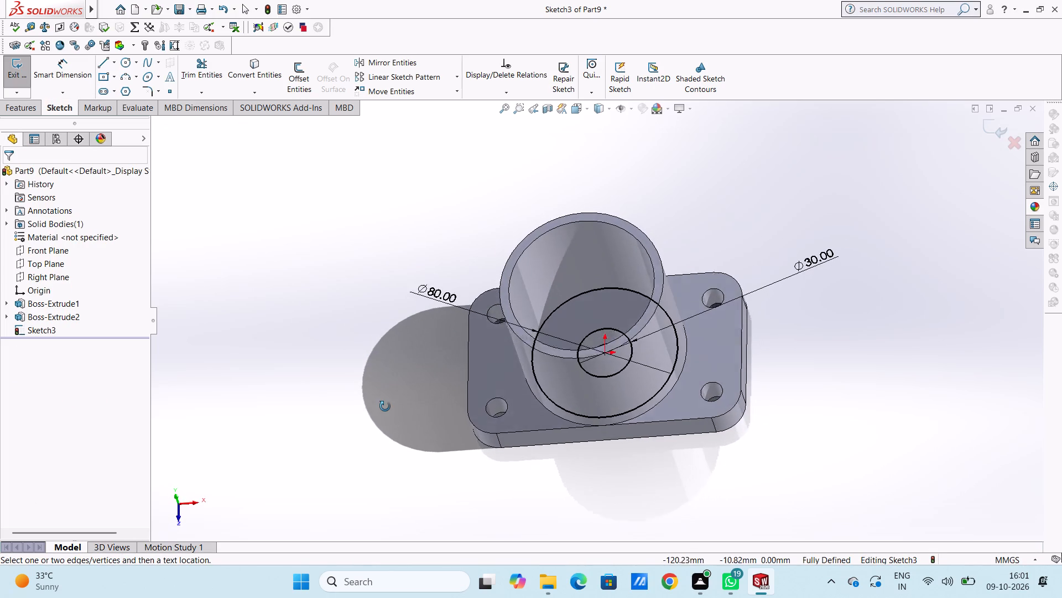
middle_drag(385, 406, 385, 408)
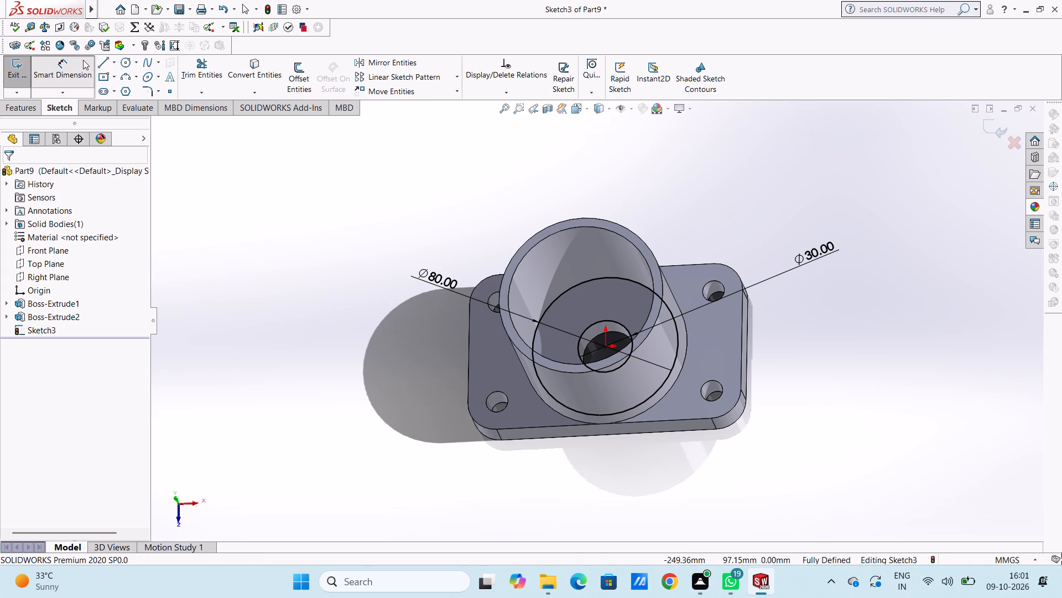
click(83, 63)
click(21, 108)
click(25, 78)
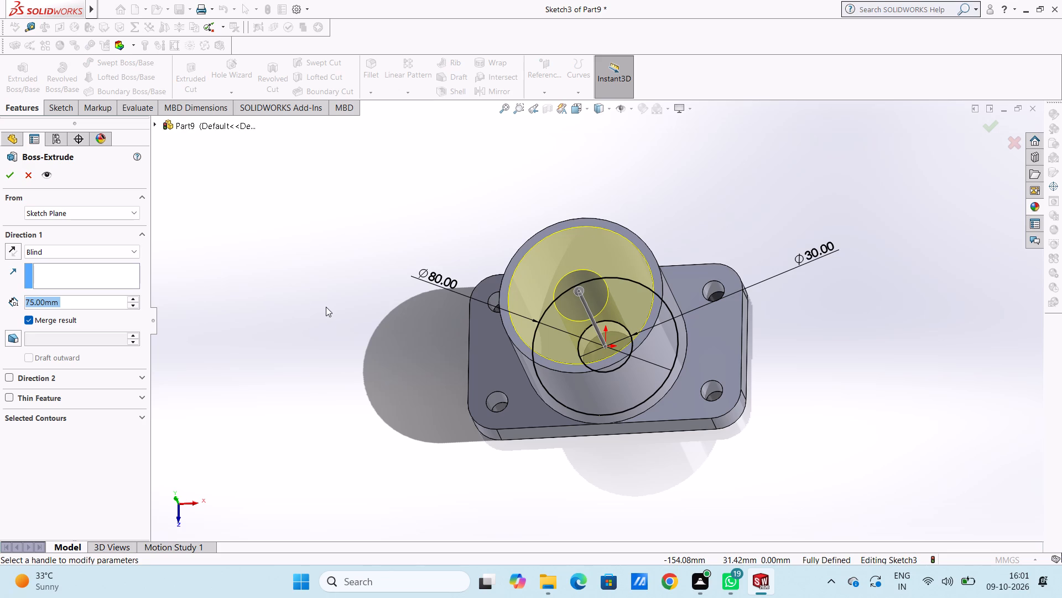
key(9)
key(Return)
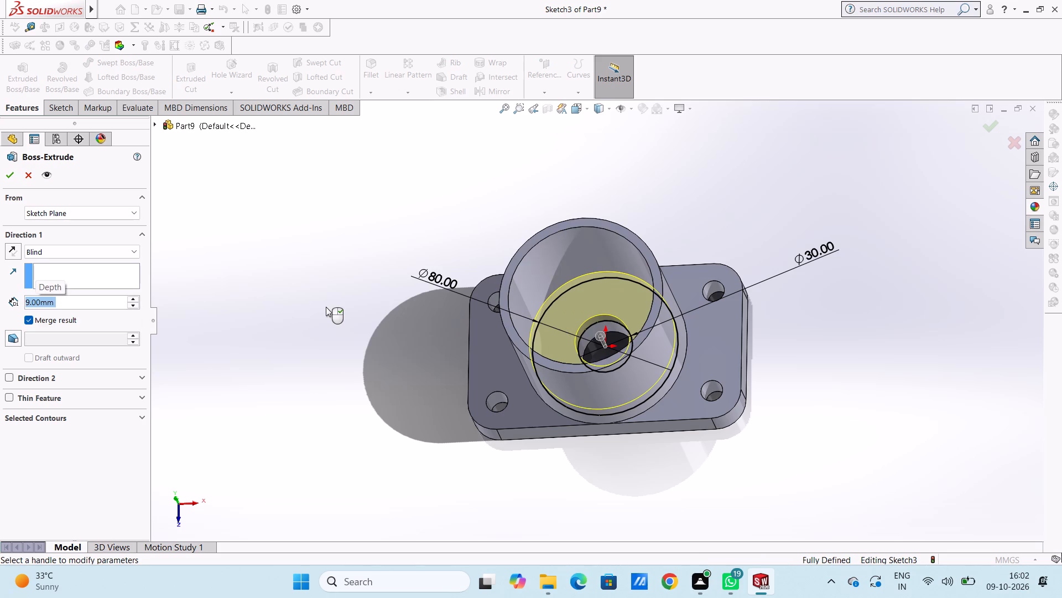
click(12, 173)
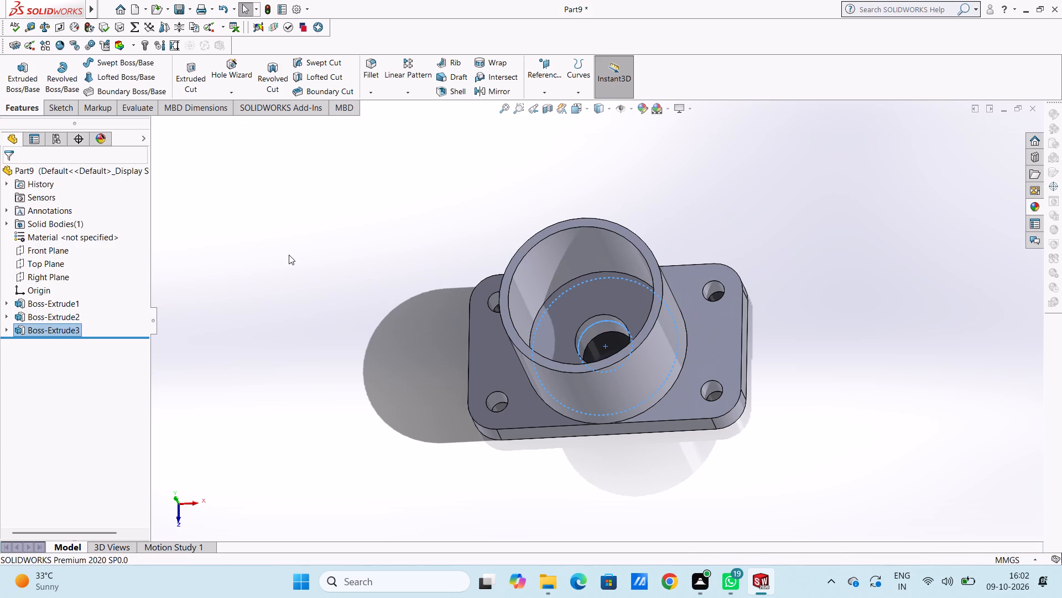
On the inner floor face, sketch two circles centred on the origin: radius 15 mm along the hole edge and radius about 20.5 mm.
click(289, 255)
middle_drag(301, 267, 305, 260)
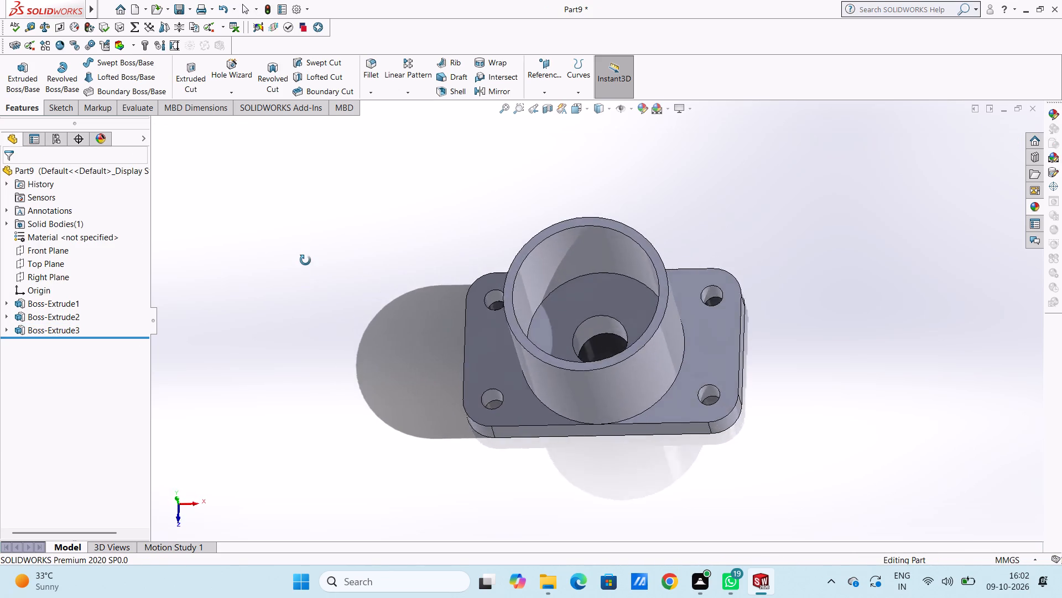
middle_drag(305, 260, 317, 310)
key(ctrl+5)
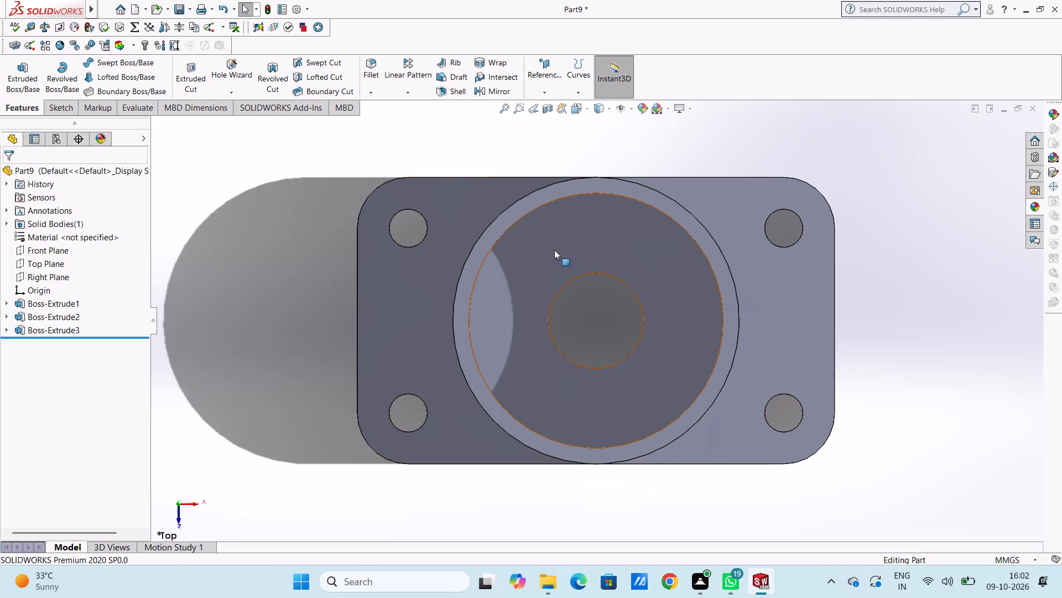
click(556, 252)
click(607, 224)
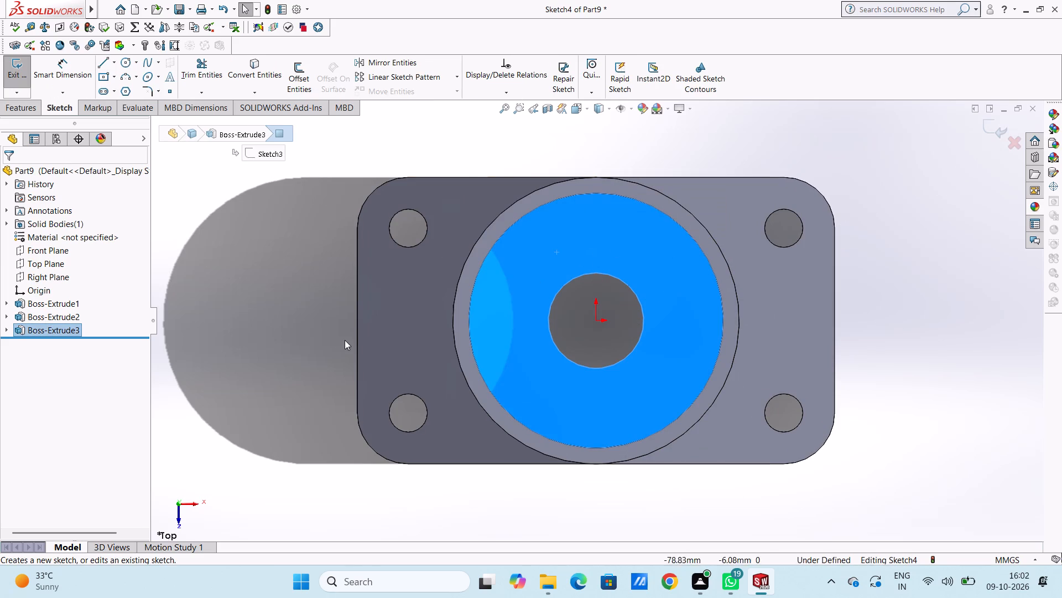
click(330, 332)
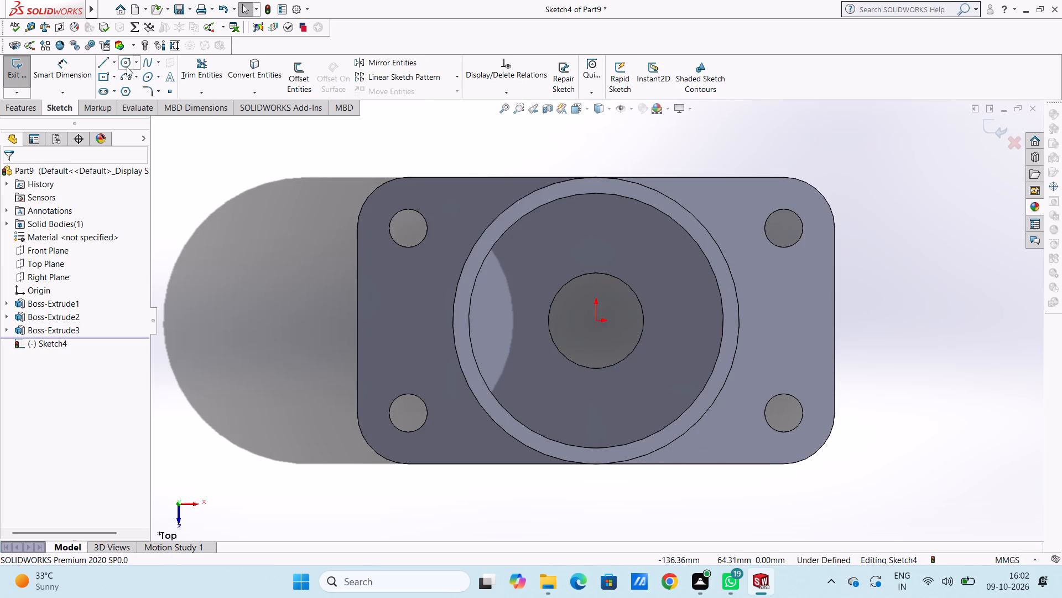
click(127, 66)
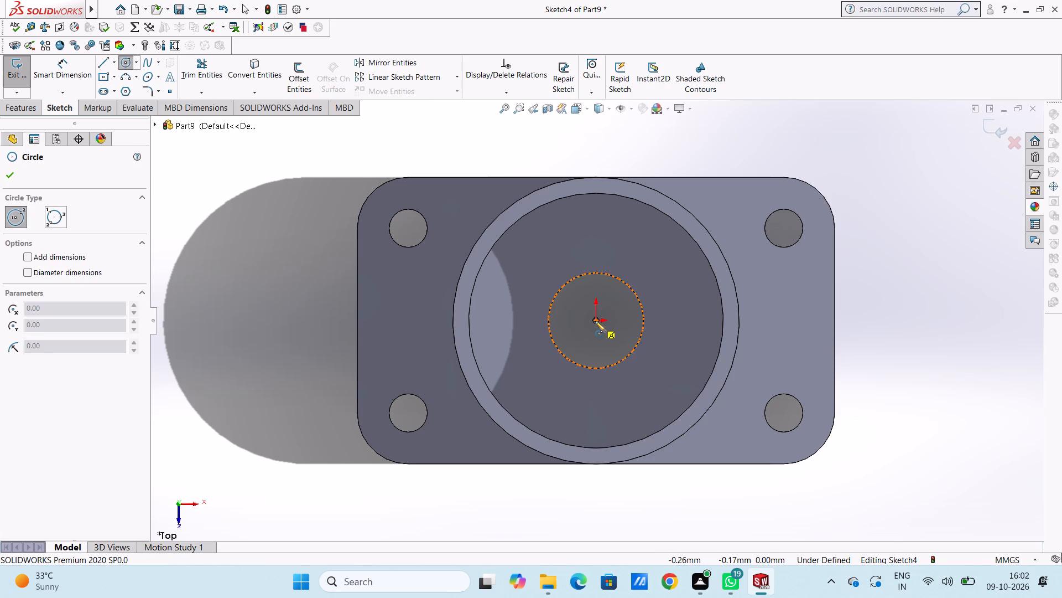
click(595, 321)
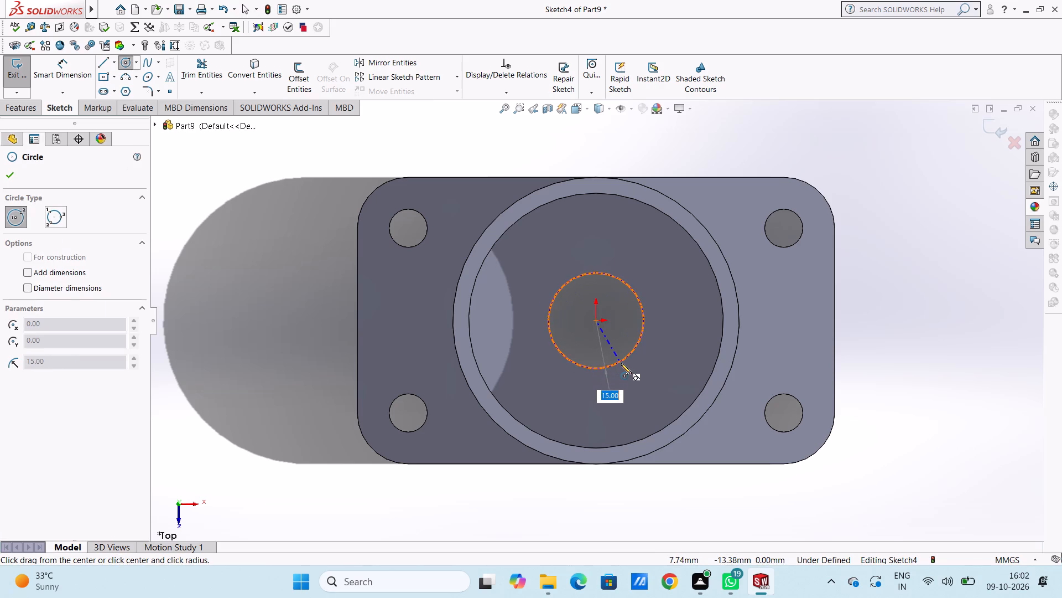
click(621, 363)
click(595, 319)
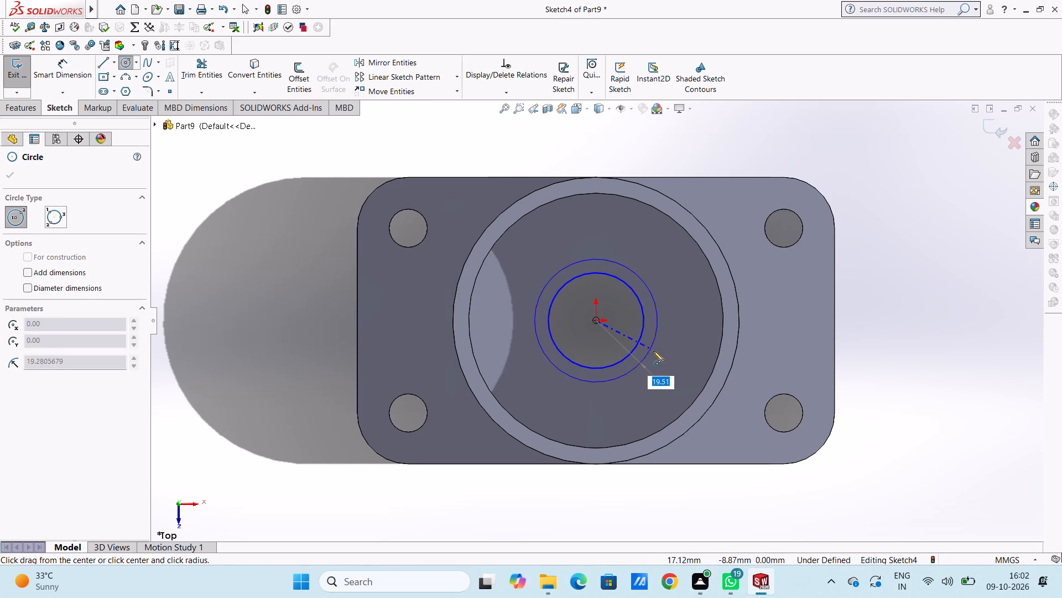
click(653, 352)
click(15, 177)
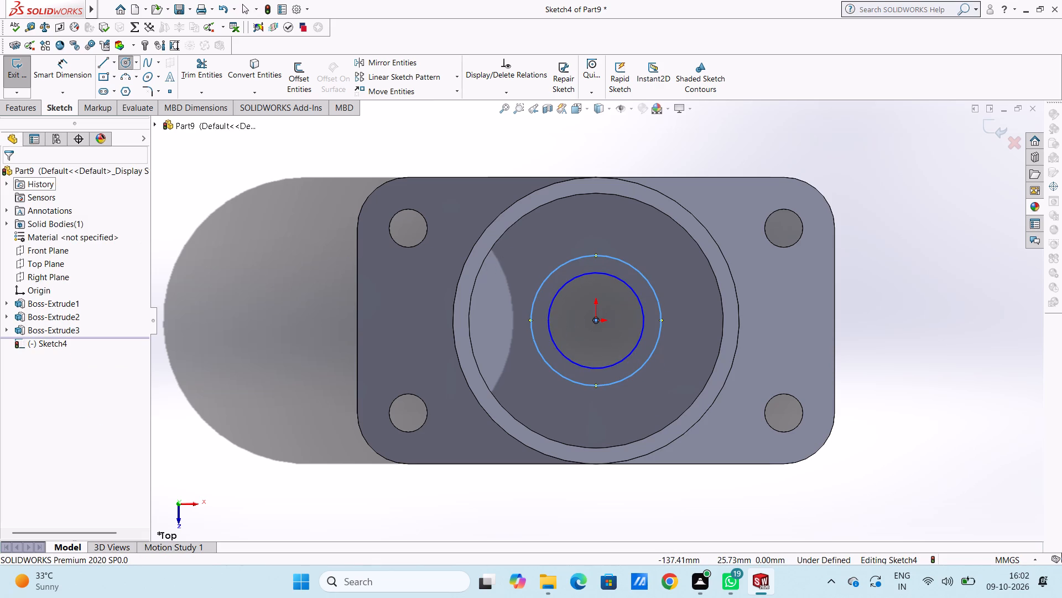
Dimension the diameters of both concentric circles, accepting their drawn sizes.
click(71, 68)
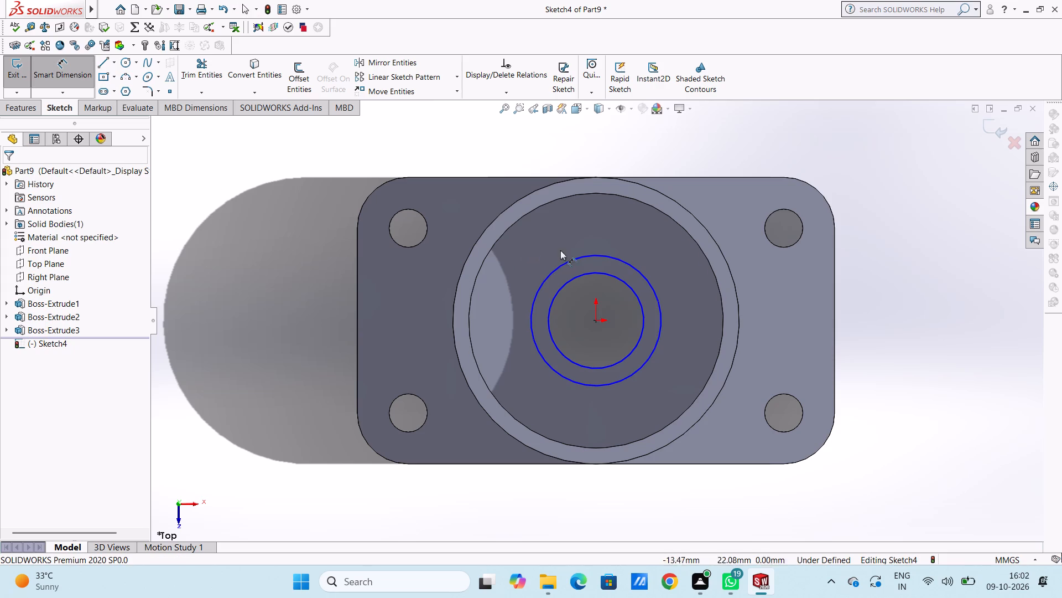
click(556, 270)
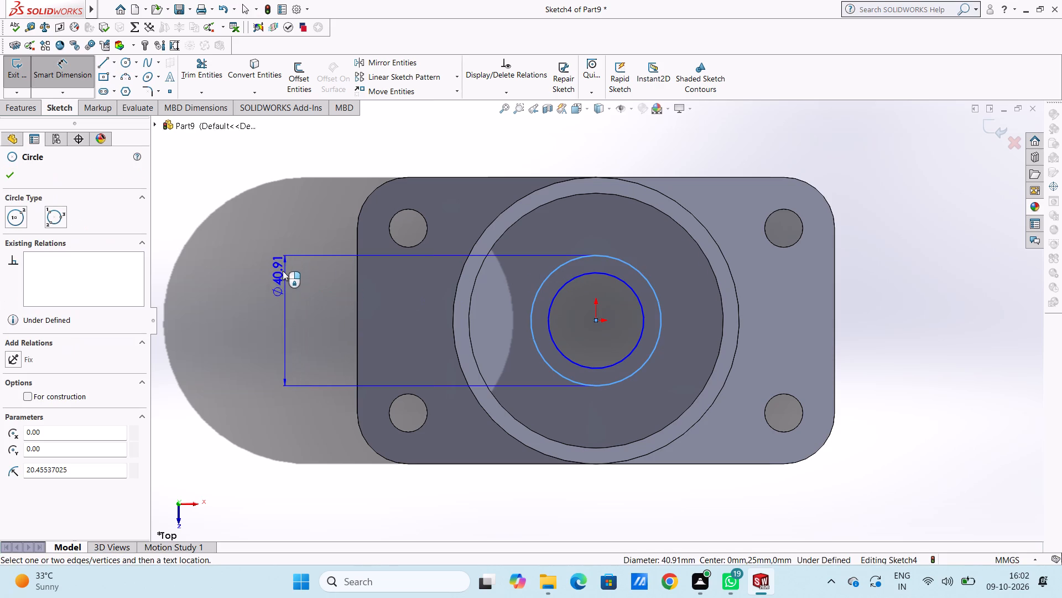
click(279, 250)
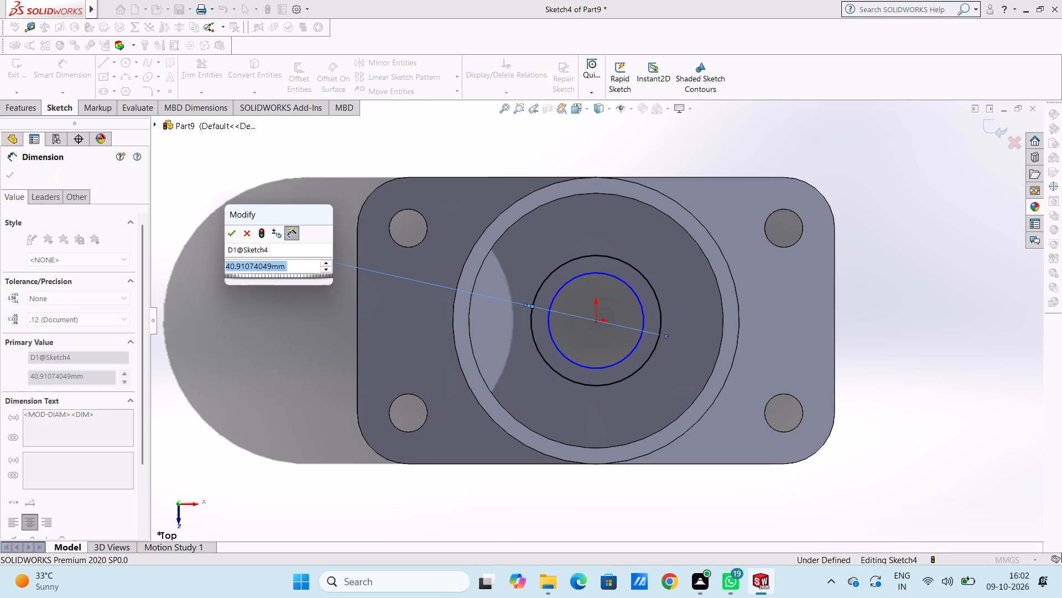
click(235, 236)
click(240, 212)
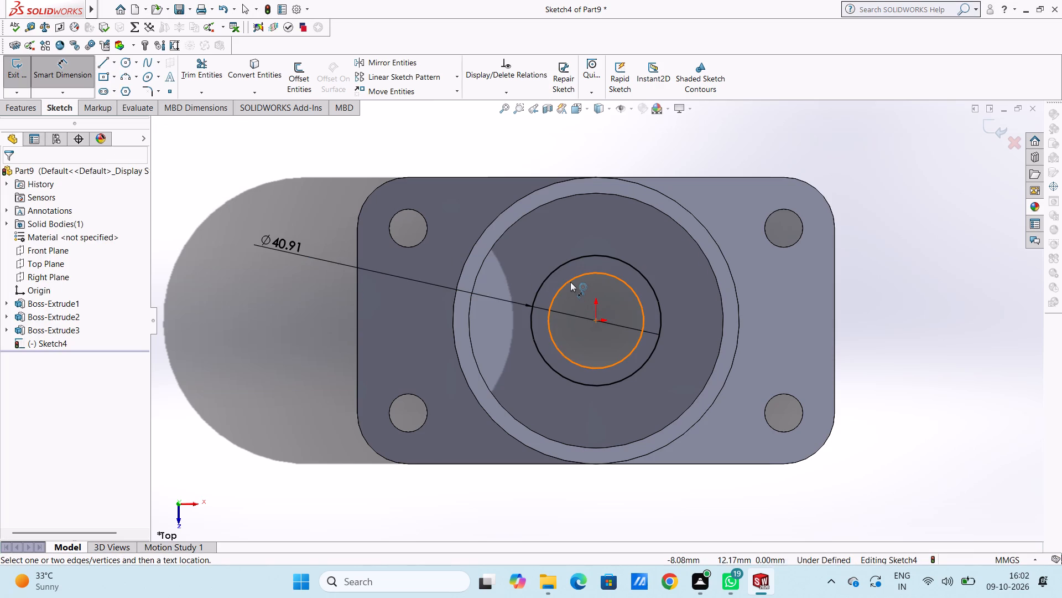
click(570, 282)
click(919, 220)
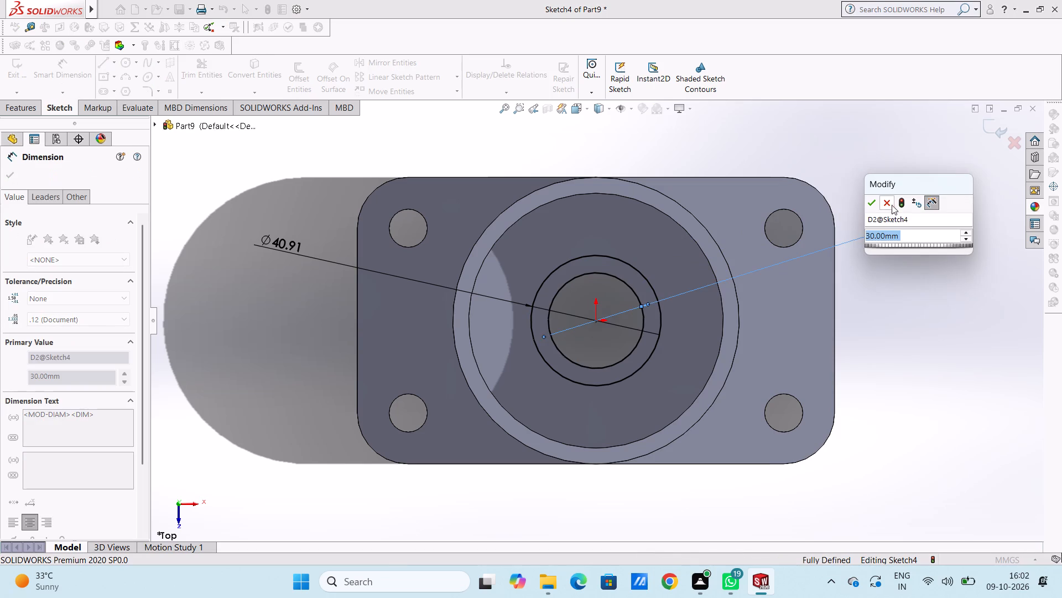
double_click(872, 201)
Set the larger sketch circle's diameter to 50 mm.
scroll(888, 362, up, 1)
middle_drag(888, 359, 882, 342)
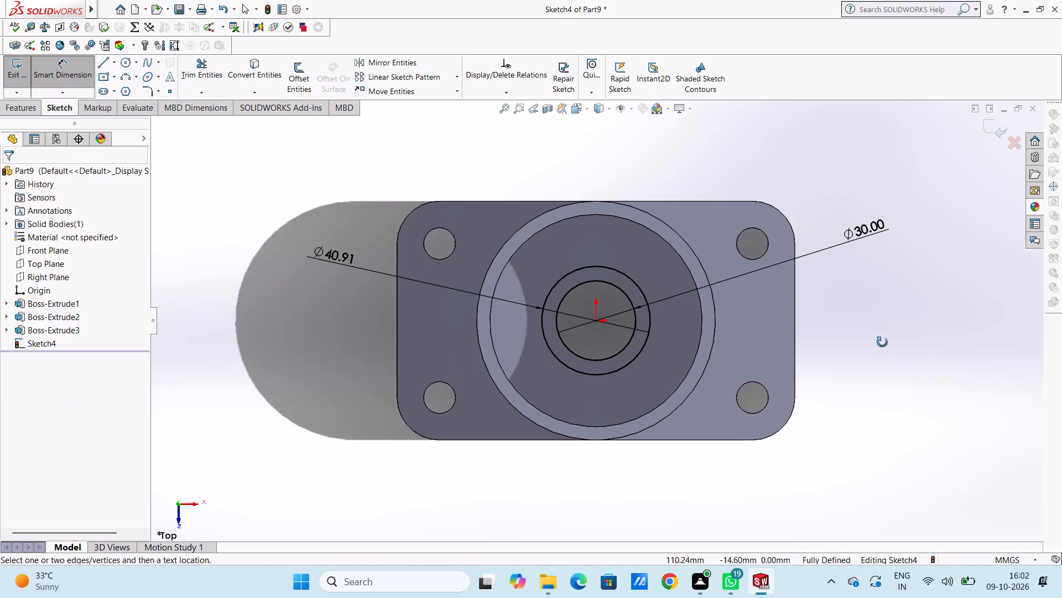
middle_drag(882, 342, 868, 299)
middle_drag(884, 394, 907, 409)
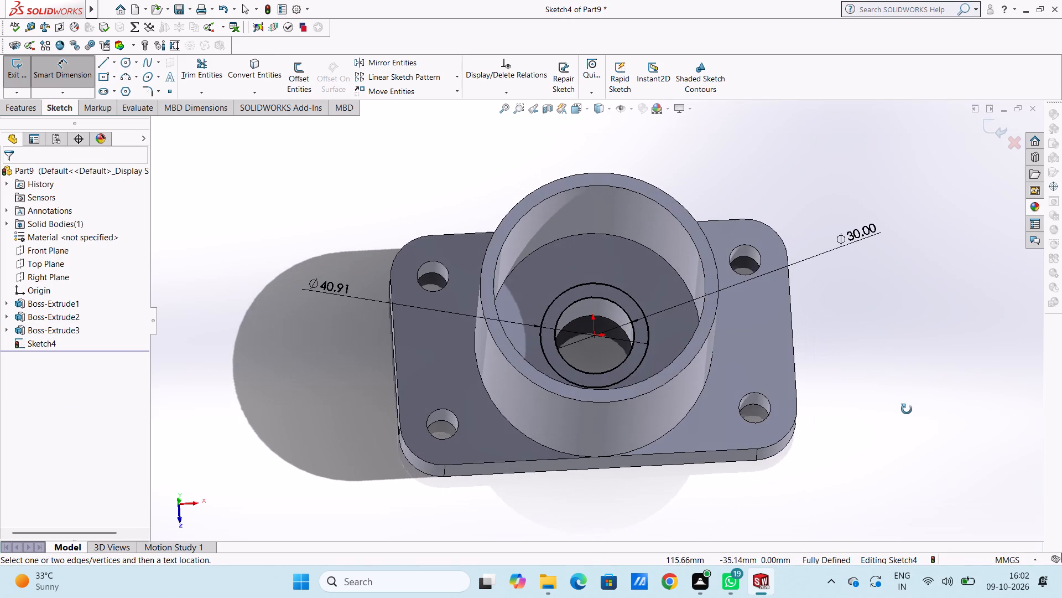
middle_drag(907, 409, 907, 415)
double_click(326, 288)
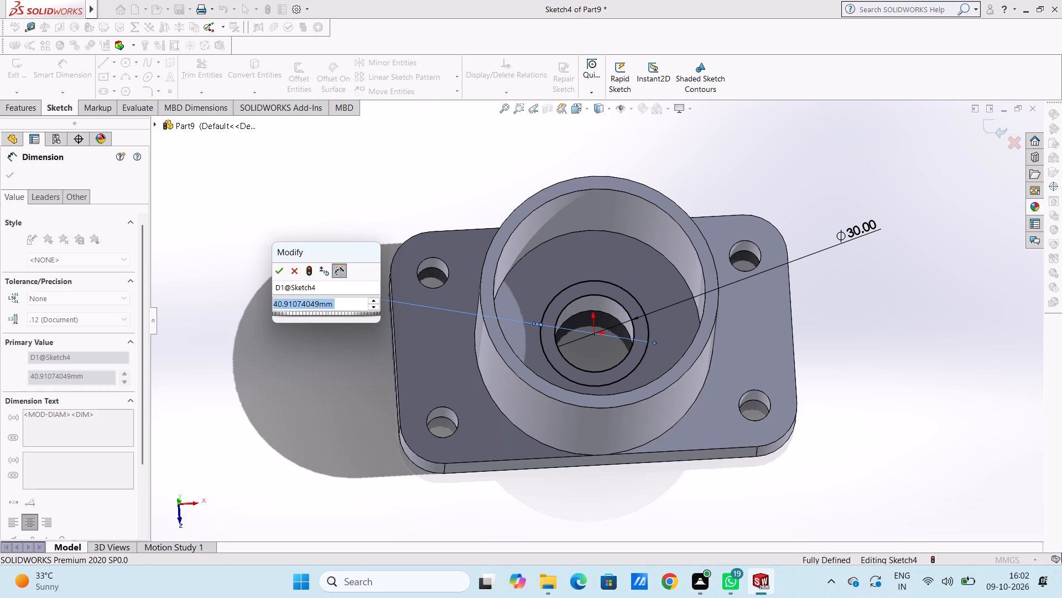
text(50)
key(Return)
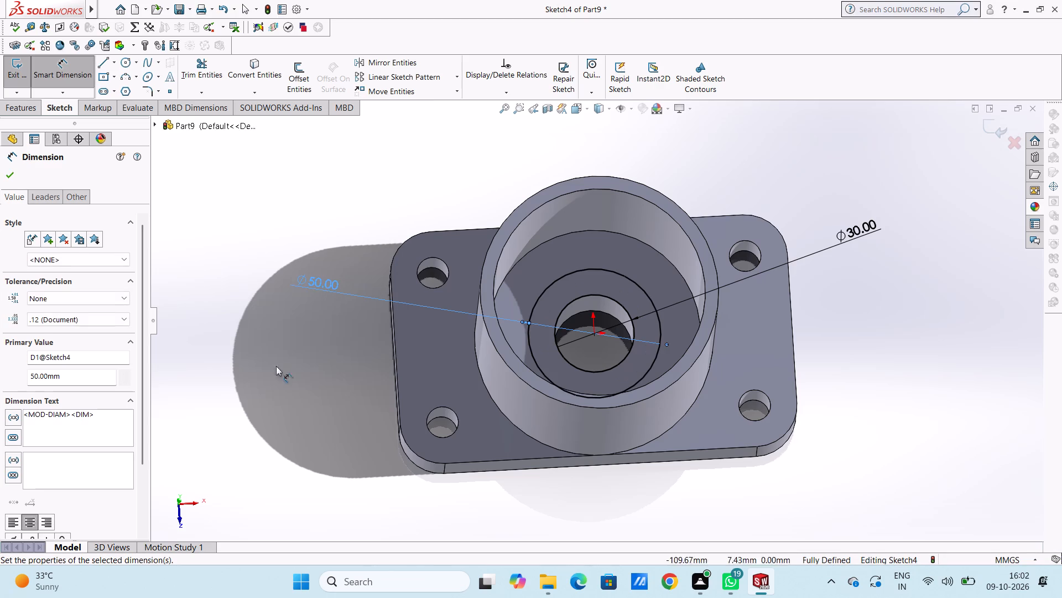
click(261, 389)
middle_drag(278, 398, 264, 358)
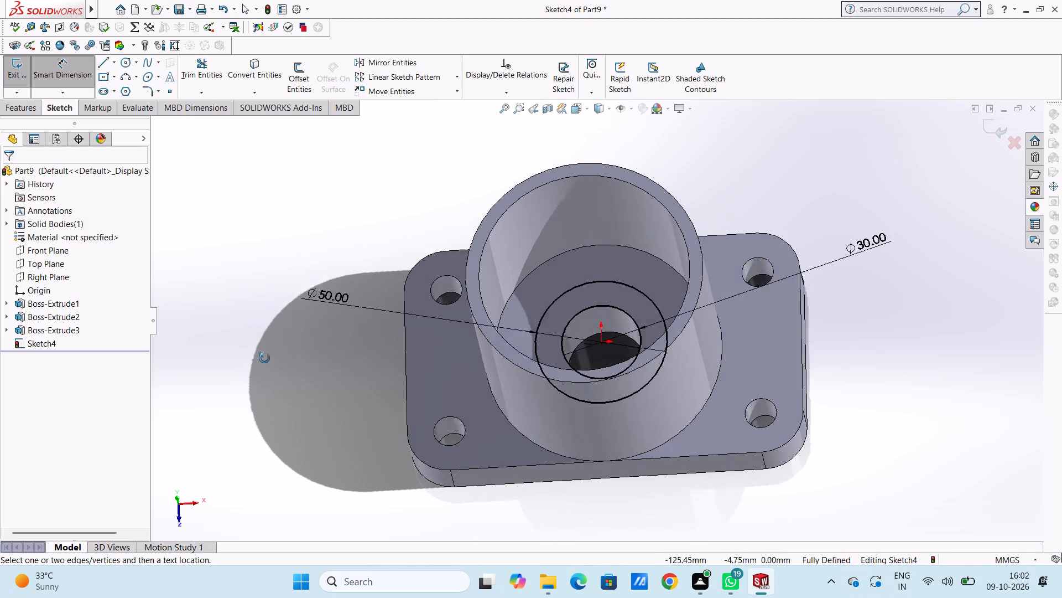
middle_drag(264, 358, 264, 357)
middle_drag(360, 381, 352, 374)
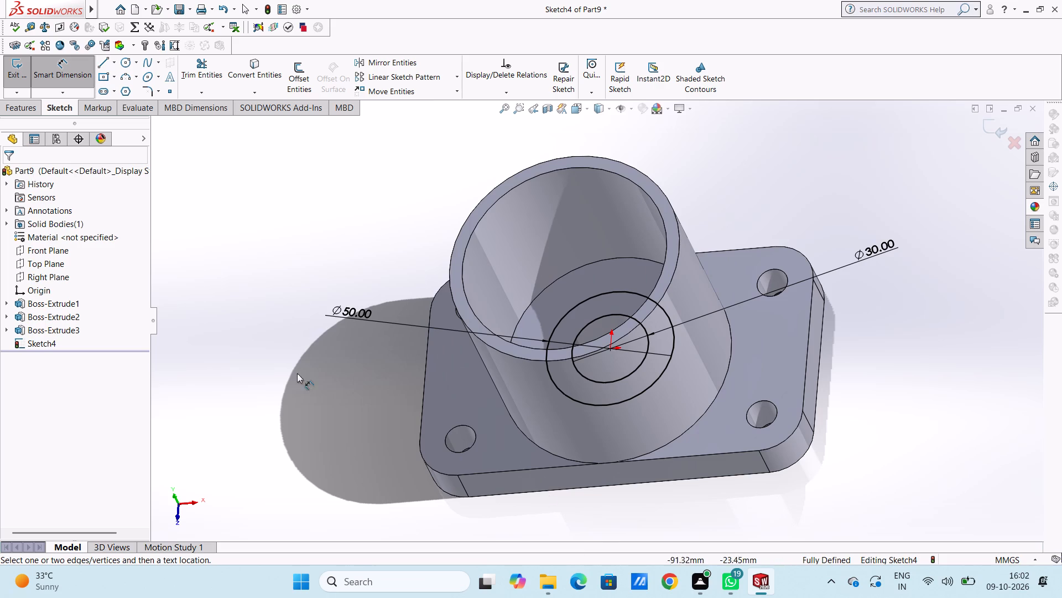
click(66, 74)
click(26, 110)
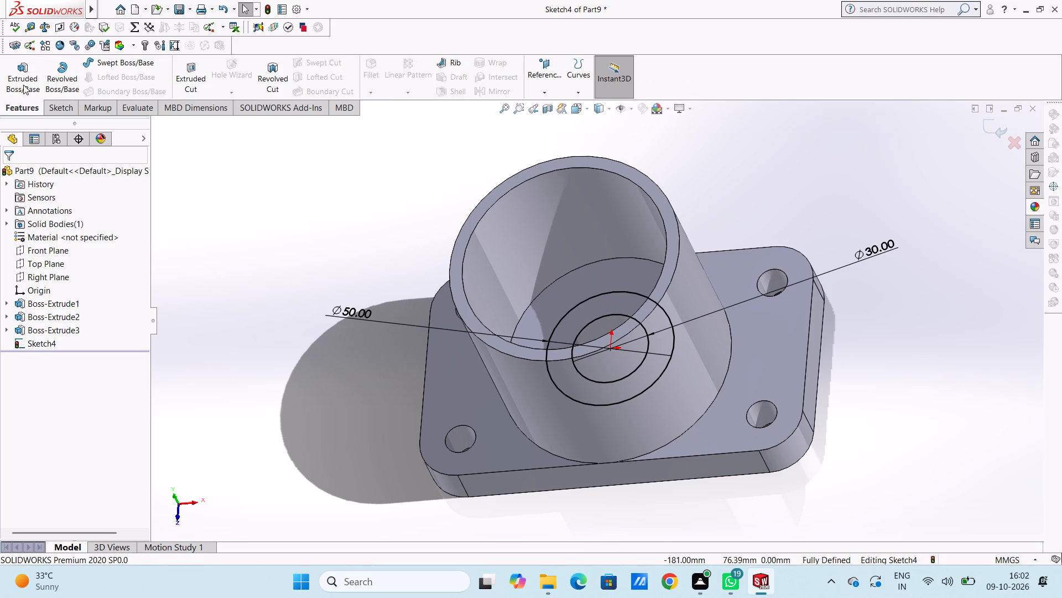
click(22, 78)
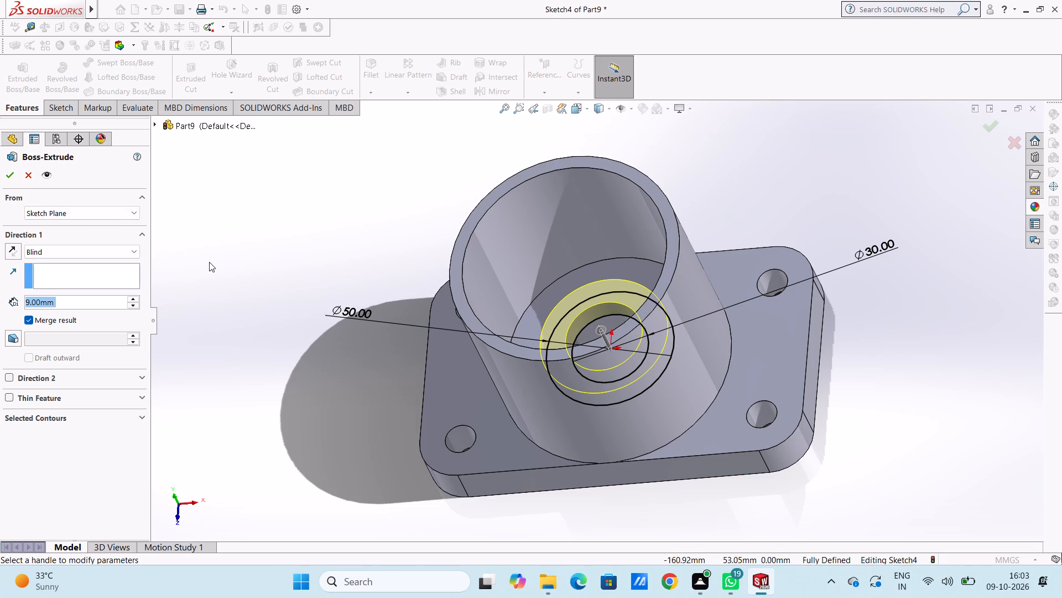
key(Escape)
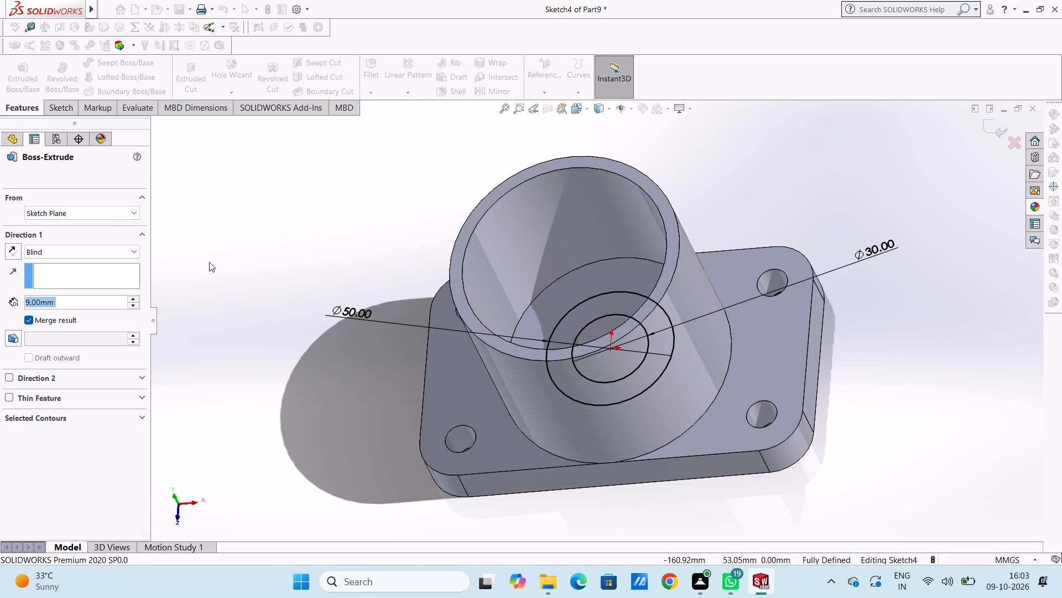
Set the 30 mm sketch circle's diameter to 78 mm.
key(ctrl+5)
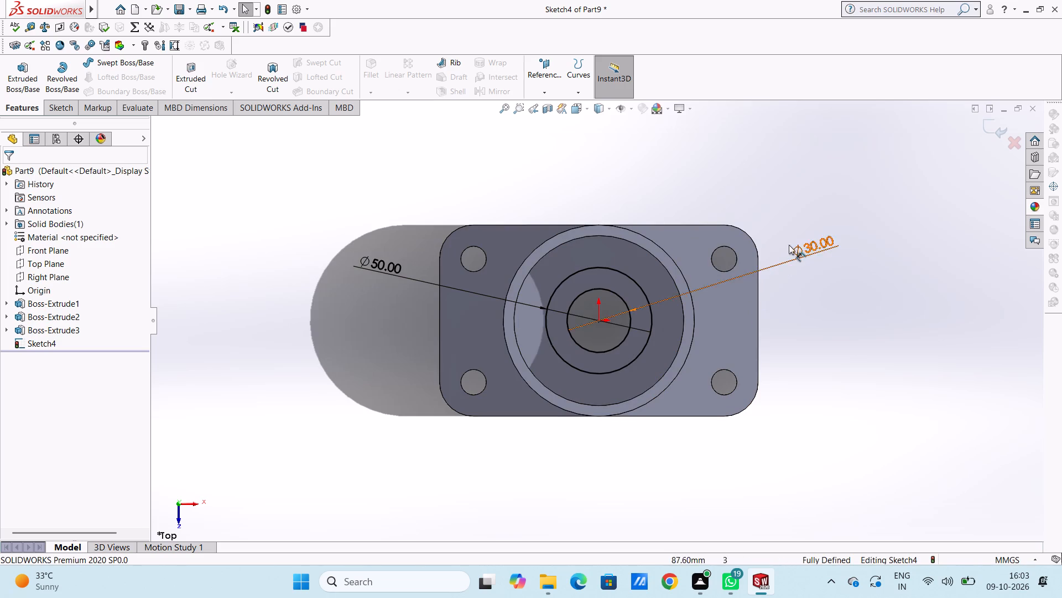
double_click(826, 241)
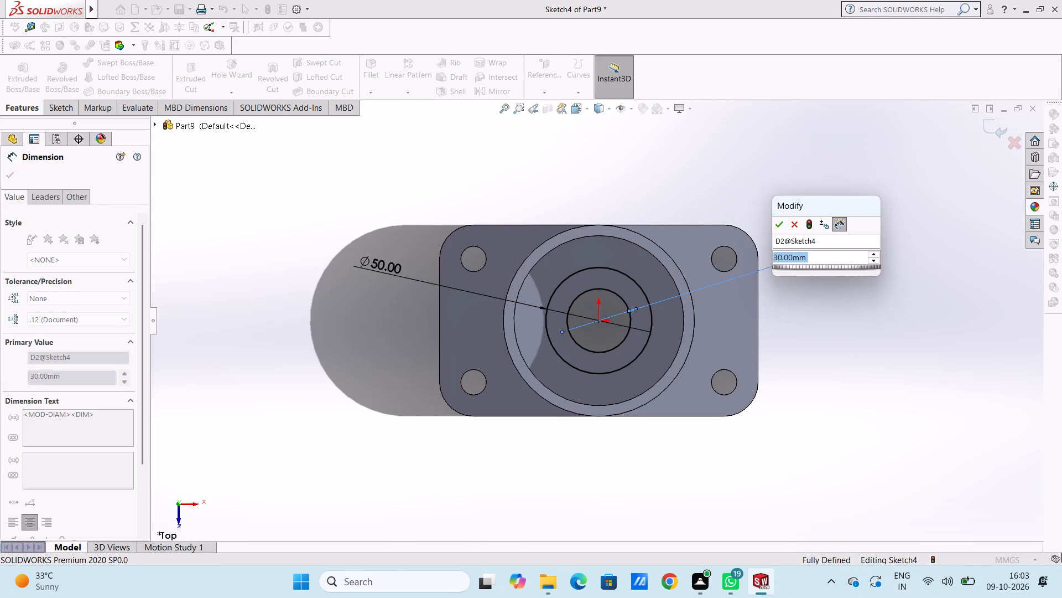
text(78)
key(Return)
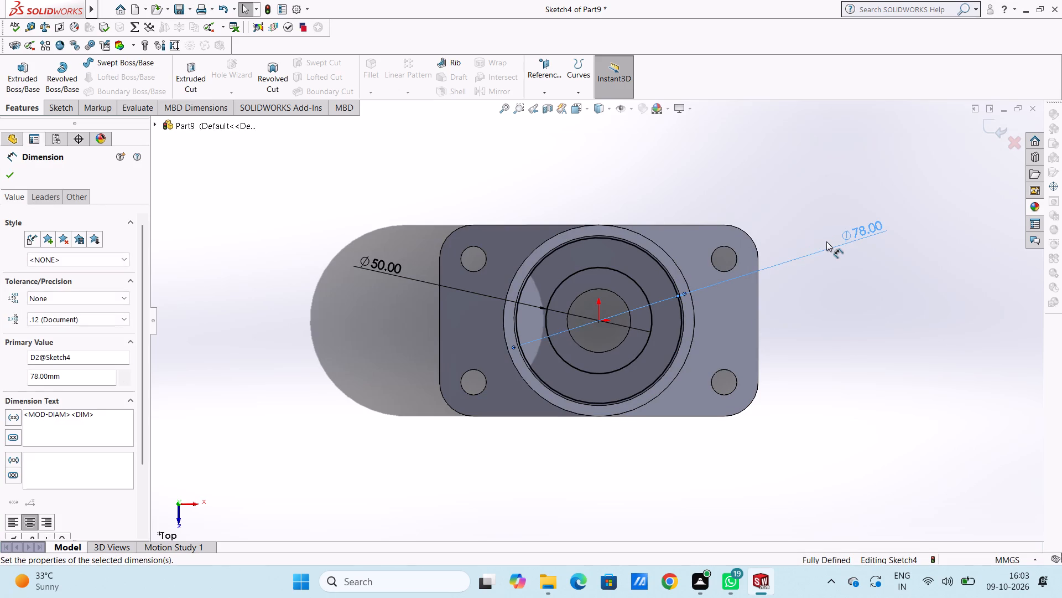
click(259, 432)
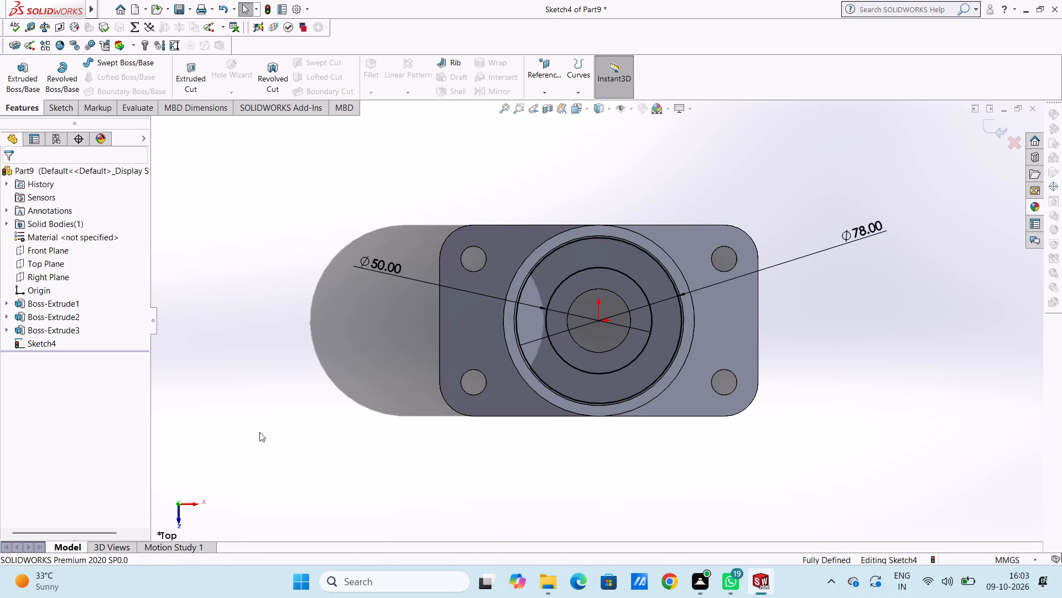
Set the diameter of the circle concentric with the 50 mm one to 80 mm, matching the cylinder's inner wall.
double_click(865, 230)
text(80)
key(Return)
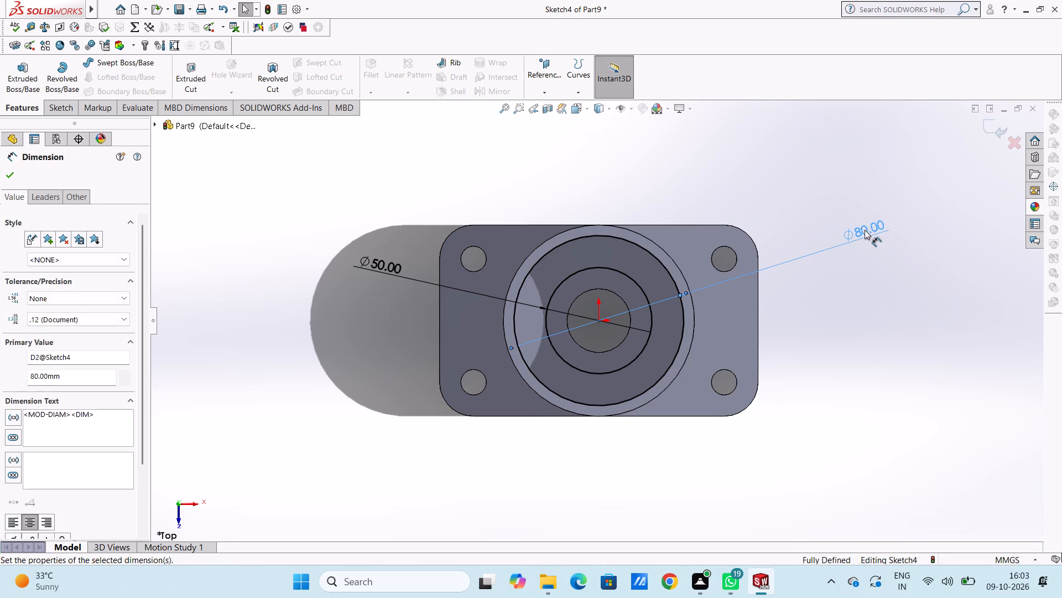
click(898, 376)
Extrude the ring between the 80 mm and 50 mm circles as a 9 mm blind boss merged with the part.
middle_drag(831, 411, 810, 364)
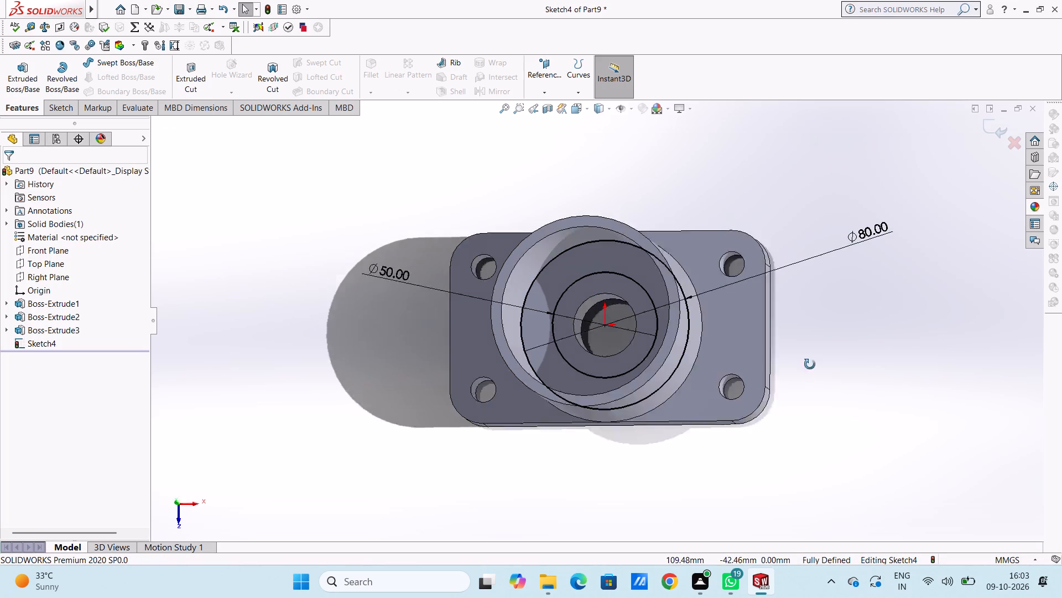
middle_drag(810, 364, 821, 365)
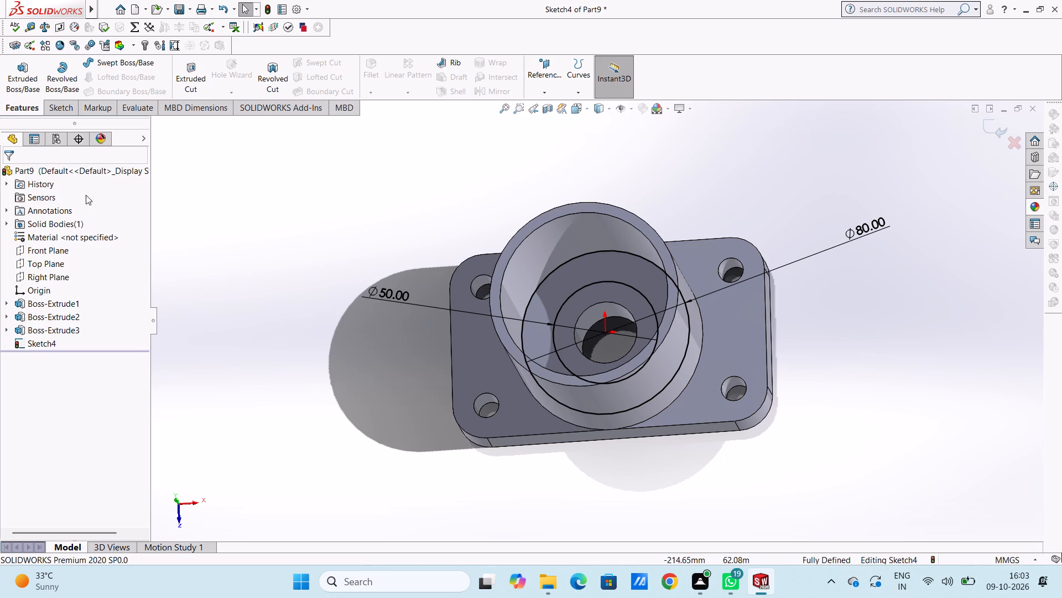
click(15, 69)
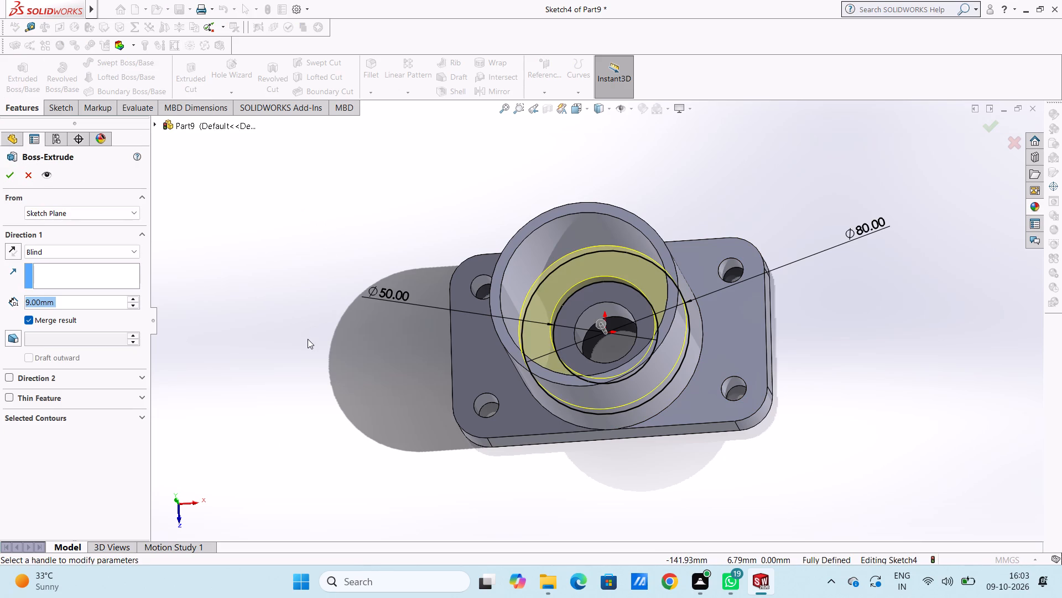
click(9, 180)
click(163, 291)
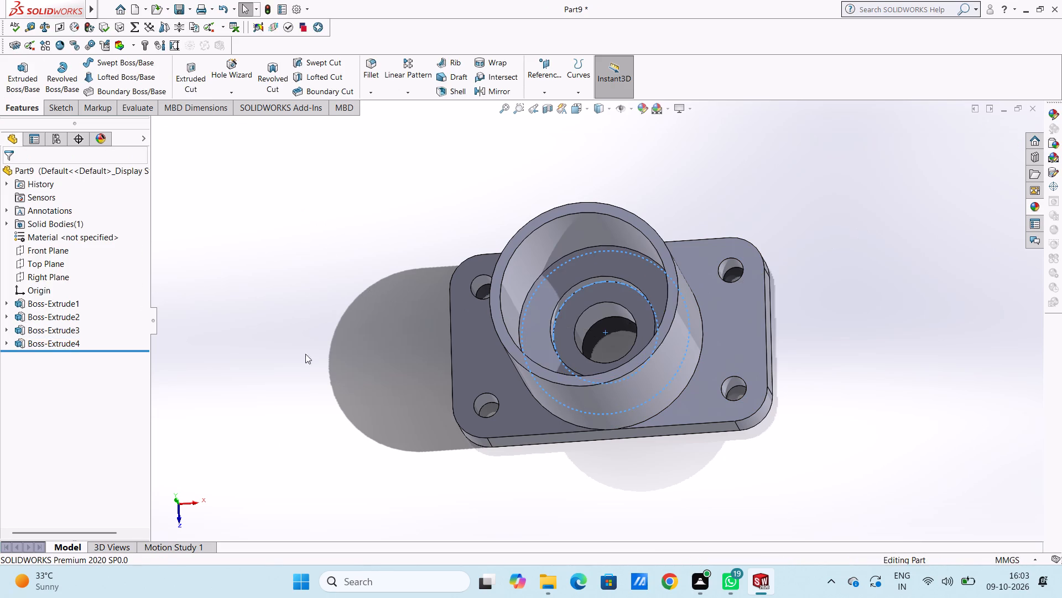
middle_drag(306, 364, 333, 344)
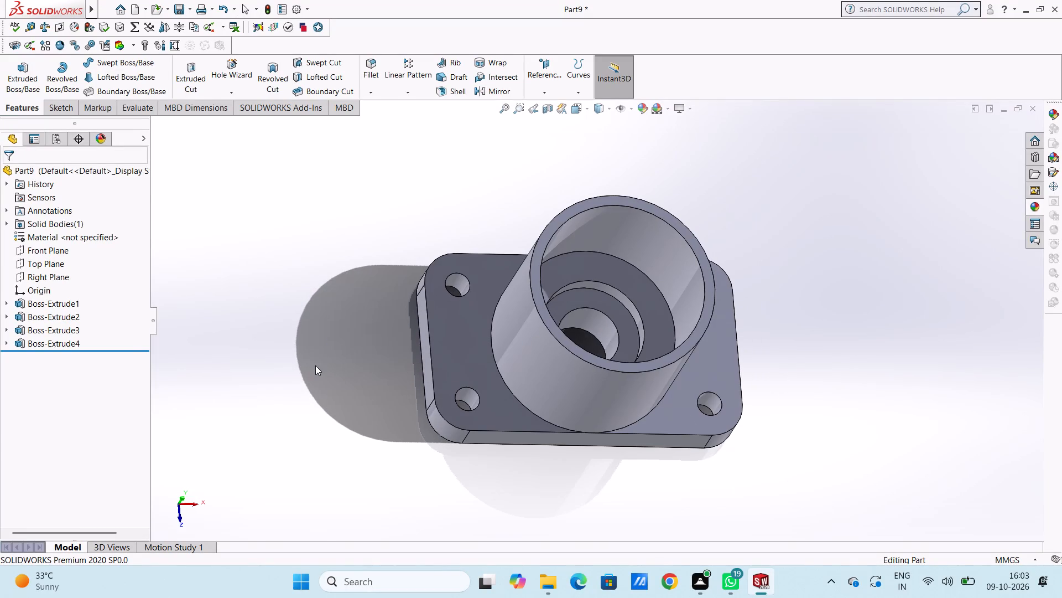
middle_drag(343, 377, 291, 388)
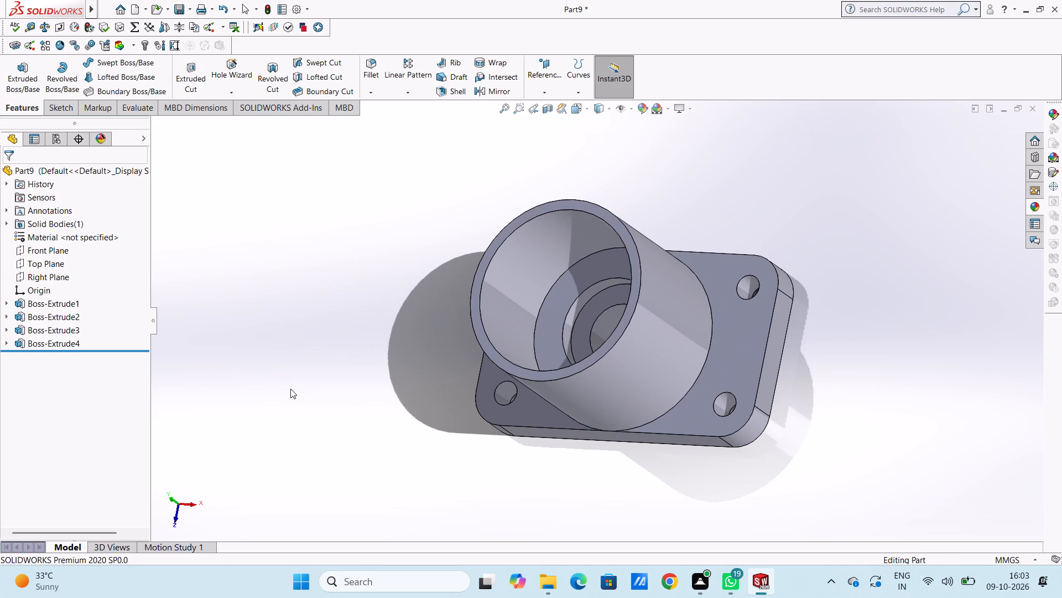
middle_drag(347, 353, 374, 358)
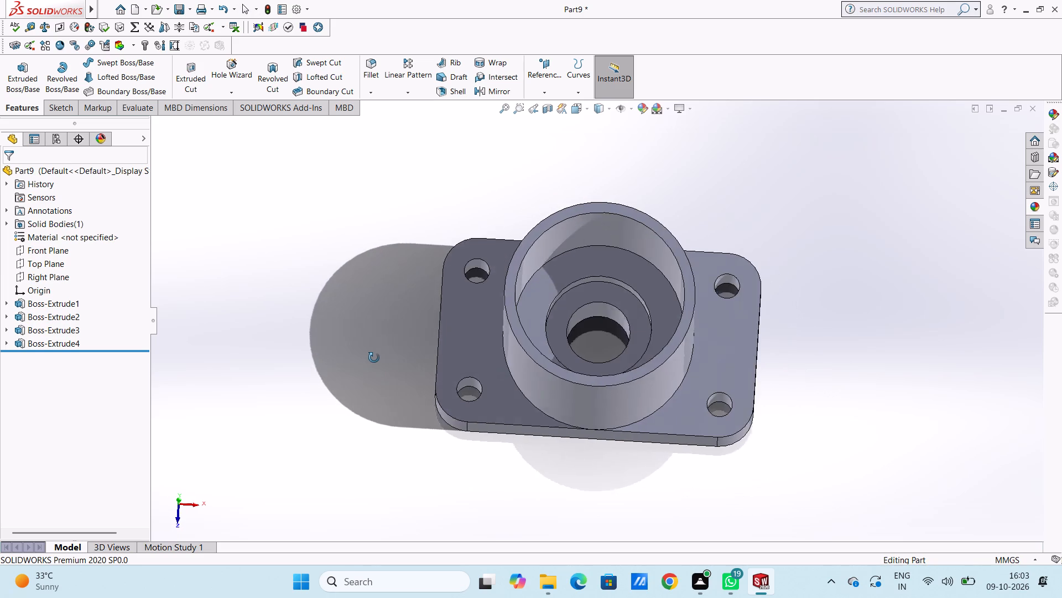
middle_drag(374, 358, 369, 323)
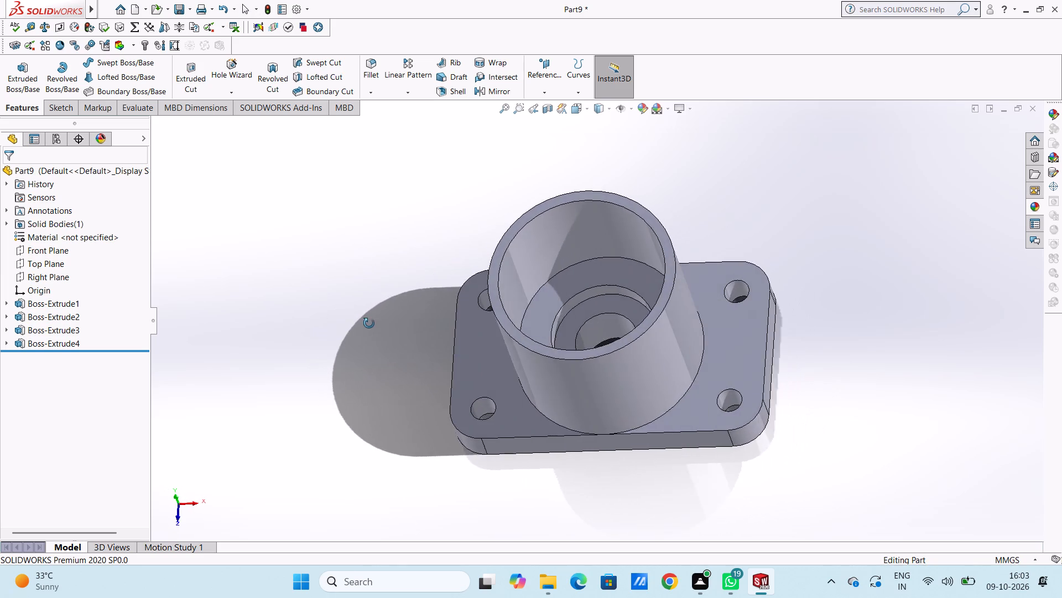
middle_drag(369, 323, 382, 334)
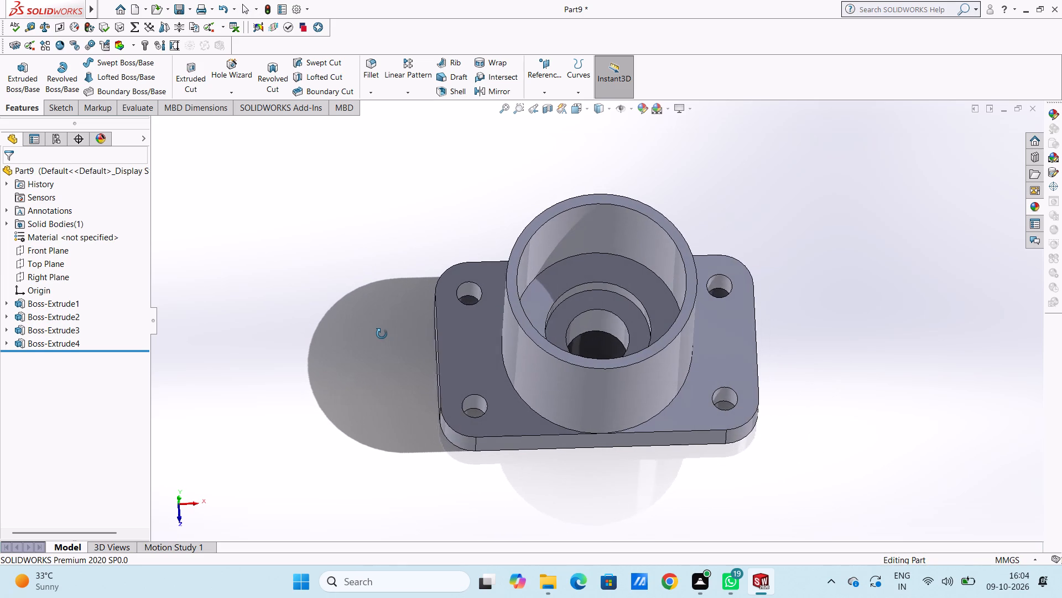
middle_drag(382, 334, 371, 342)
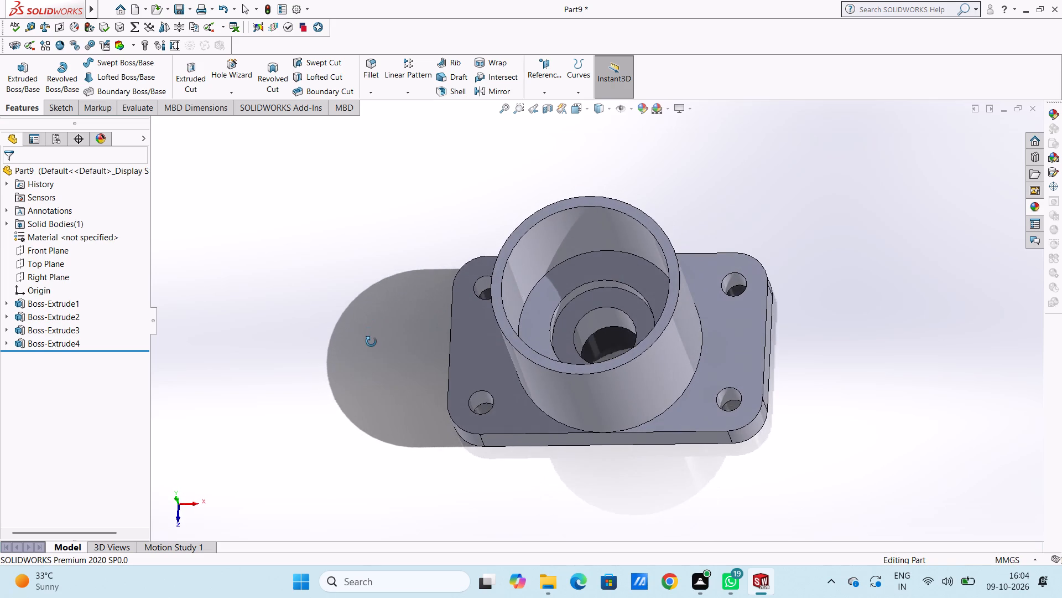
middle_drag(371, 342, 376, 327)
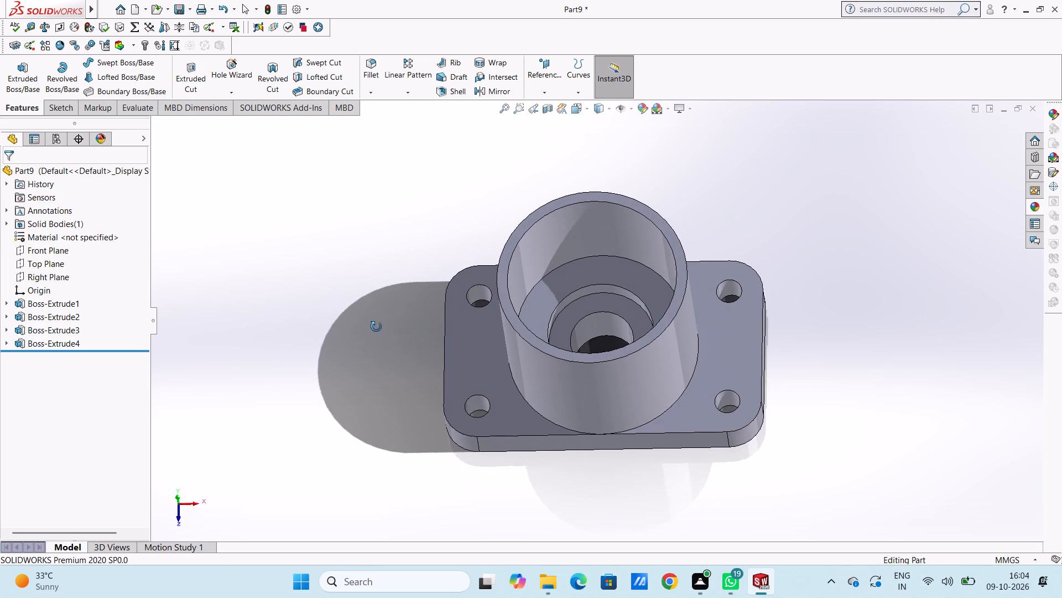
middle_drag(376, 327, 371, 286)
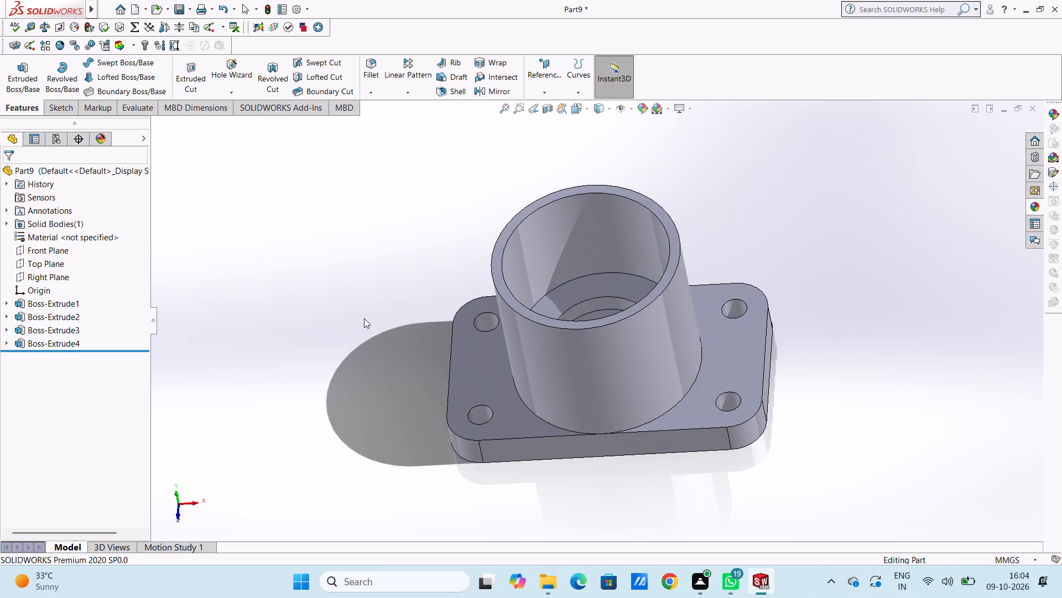
Examine the cylinder's stepped interior with a temporary section view cut along the Front Plane.
key(ctrl+5)
scroll(364, 318, up, 7)
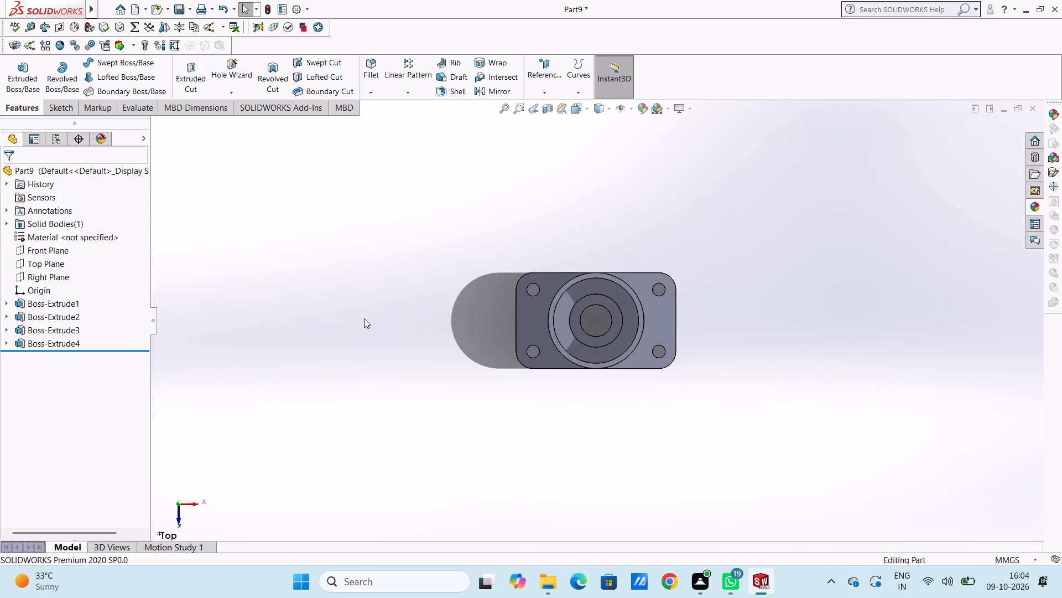
click(547, 110)
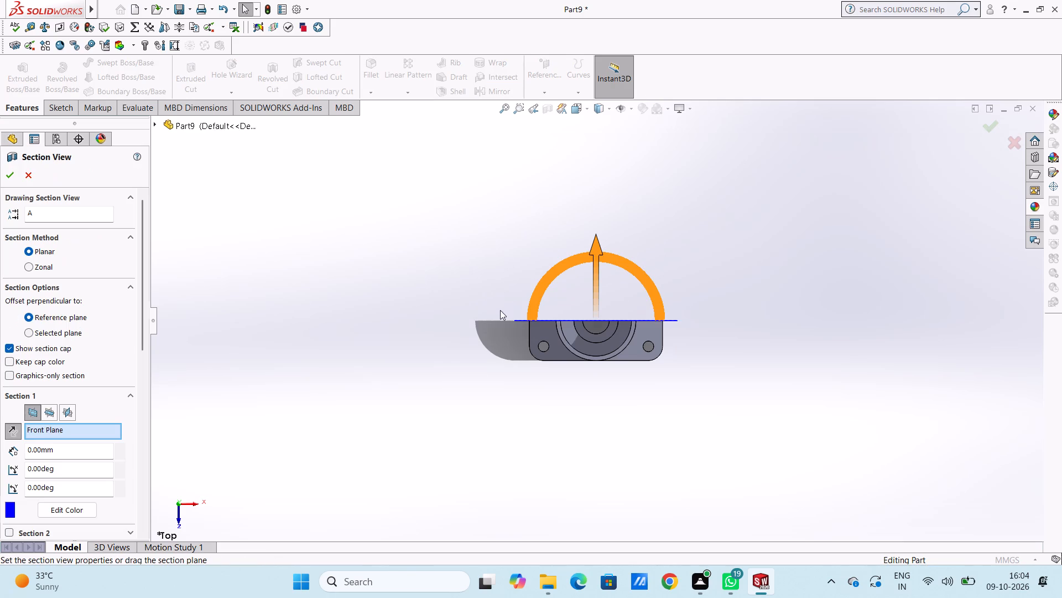
middle_drag(501, 400, 517, 309)
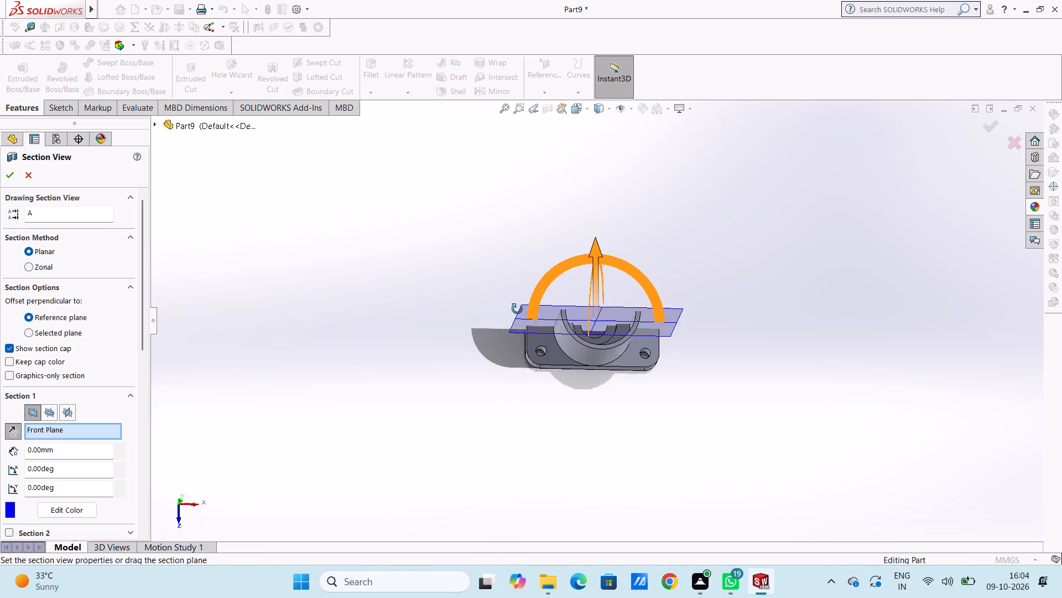
middle_drag(517, 309, 513, 204)
middle_drag(510, 441, 391, 322)
middle_drag(461, 388, 357, 362)
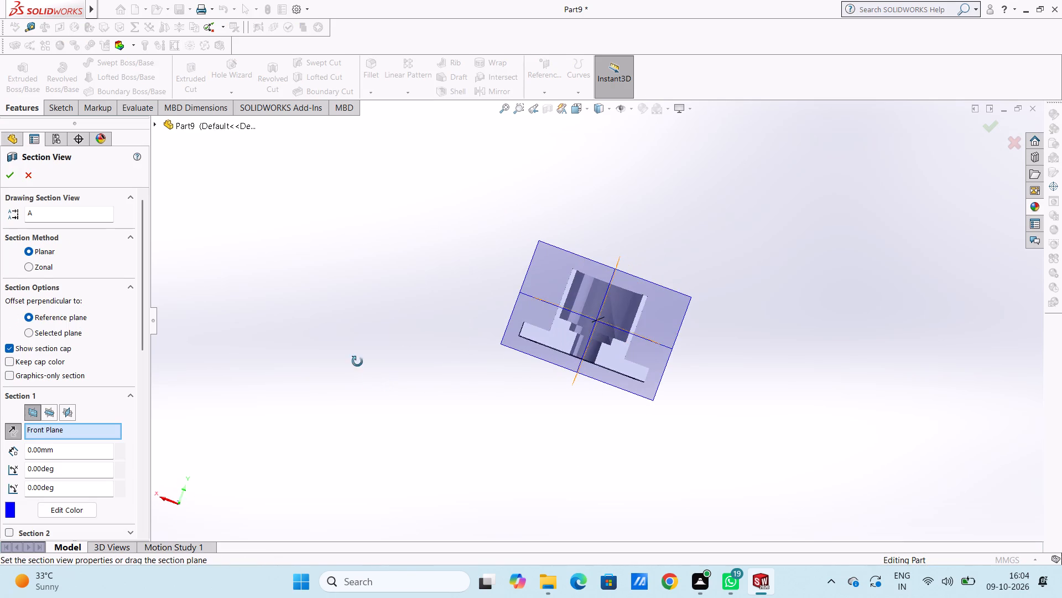
middle_drag(357, 362, 350, 350)
middle_drag(433, 415, 452, 489)
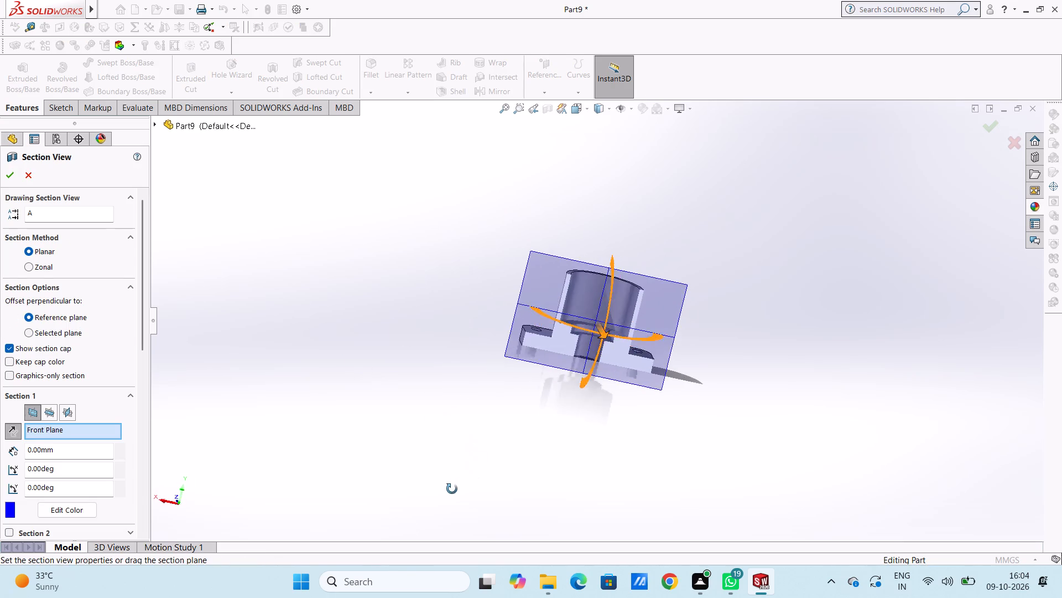
middle_drag(452, 489, 441, 489)
middle_drag(624, 430, 602, 436)
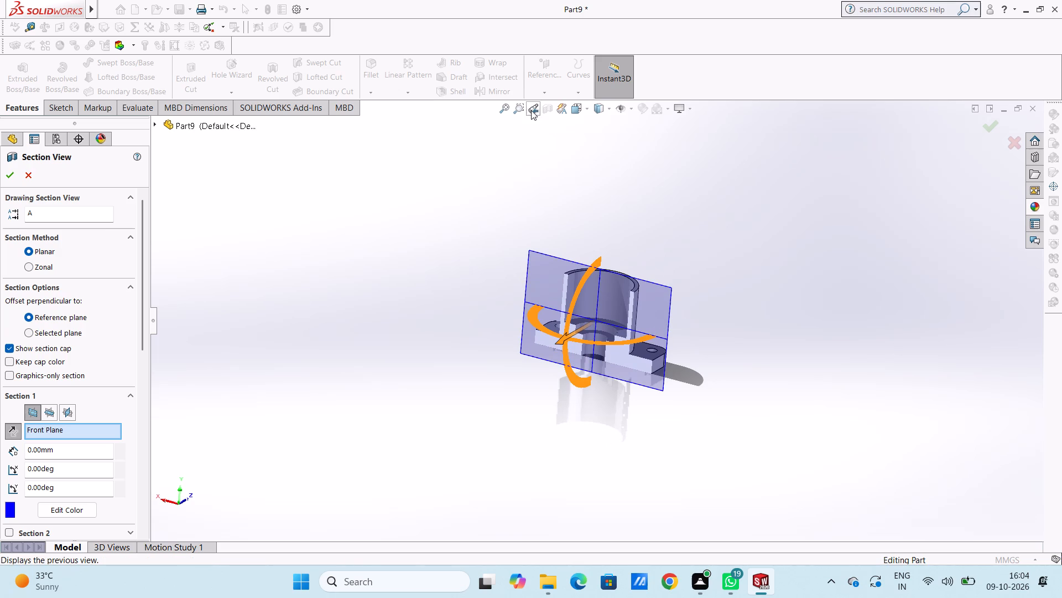
click(8, 180)
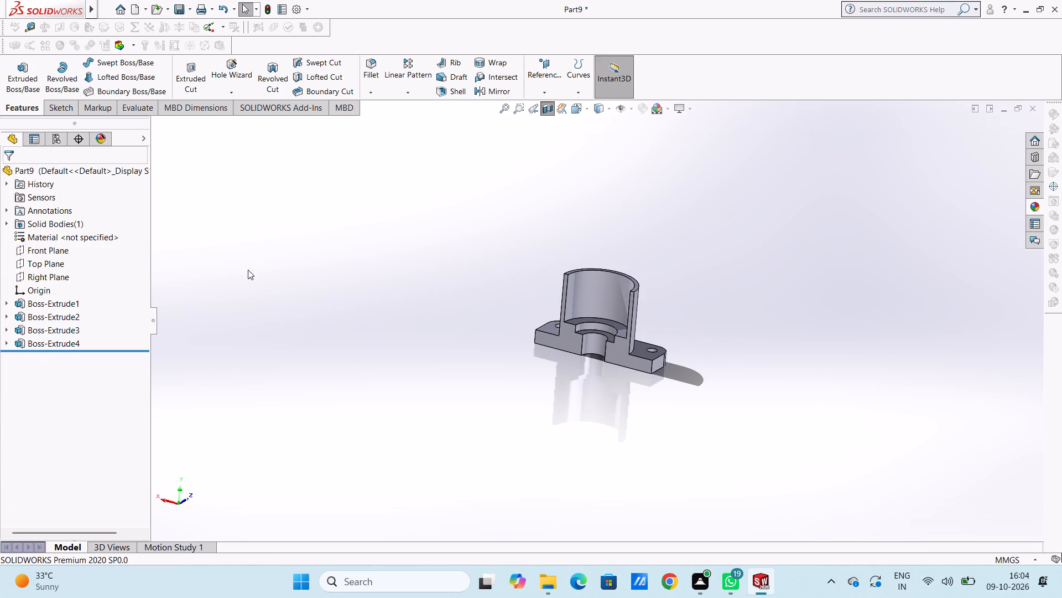
middle_drag(689, 305, 726, 307)
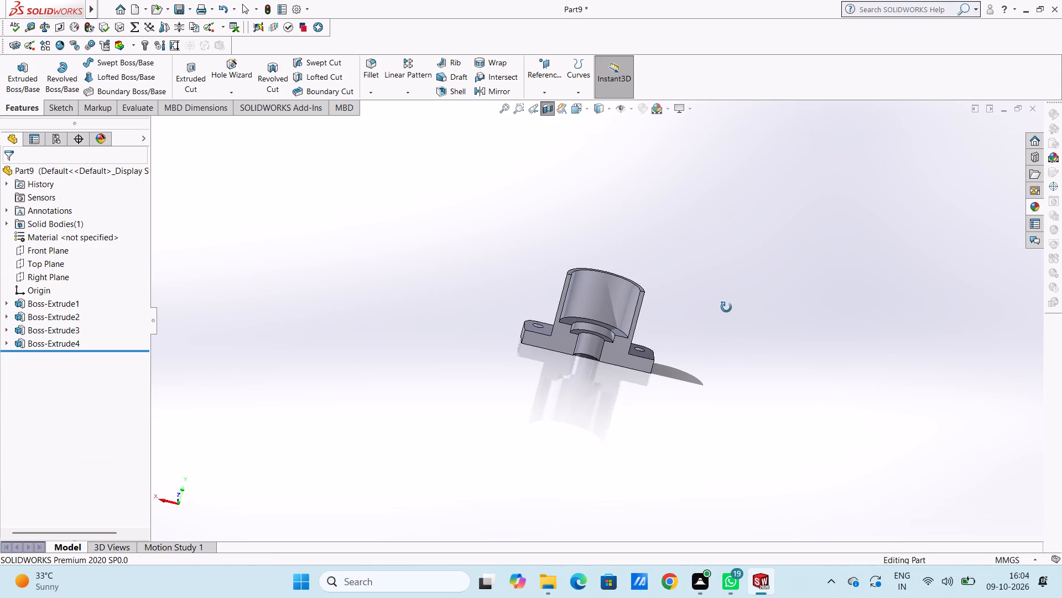
middle_drag(726, 307, 699, 284)
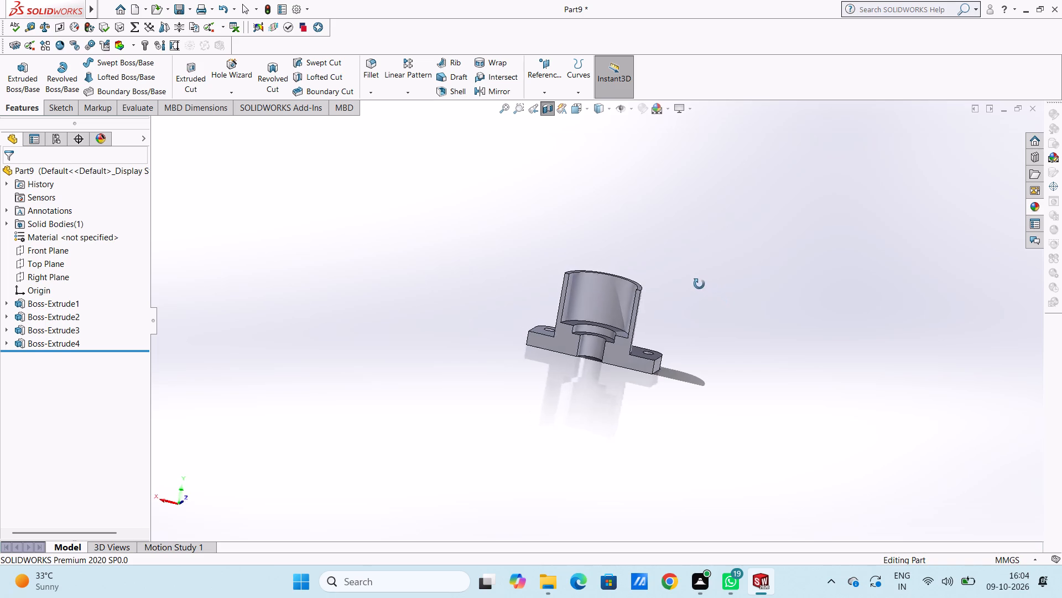
middle_drag(699, 284, 589, 225)
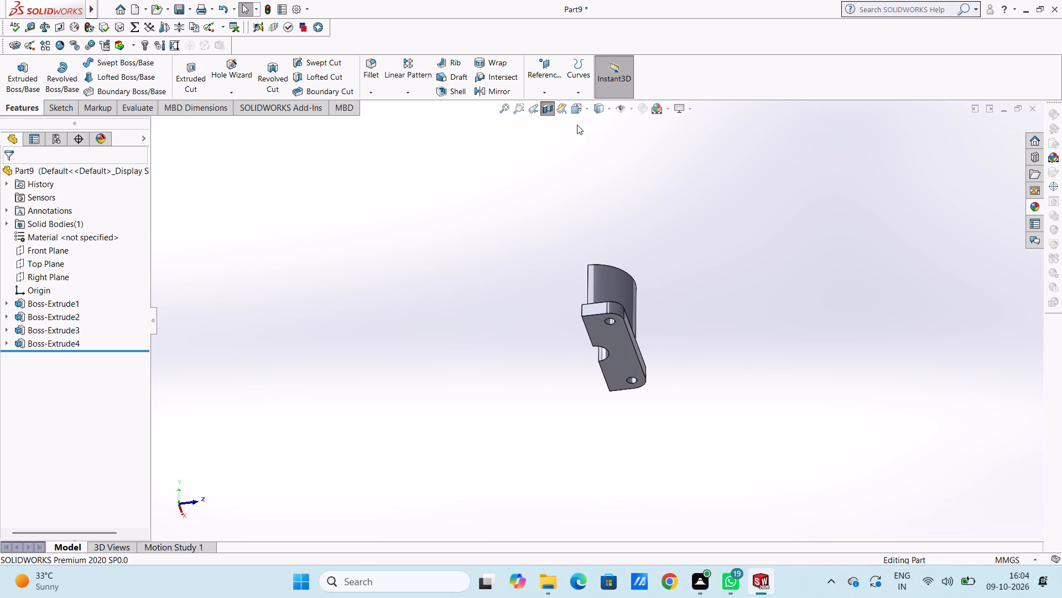
click(544, 109)
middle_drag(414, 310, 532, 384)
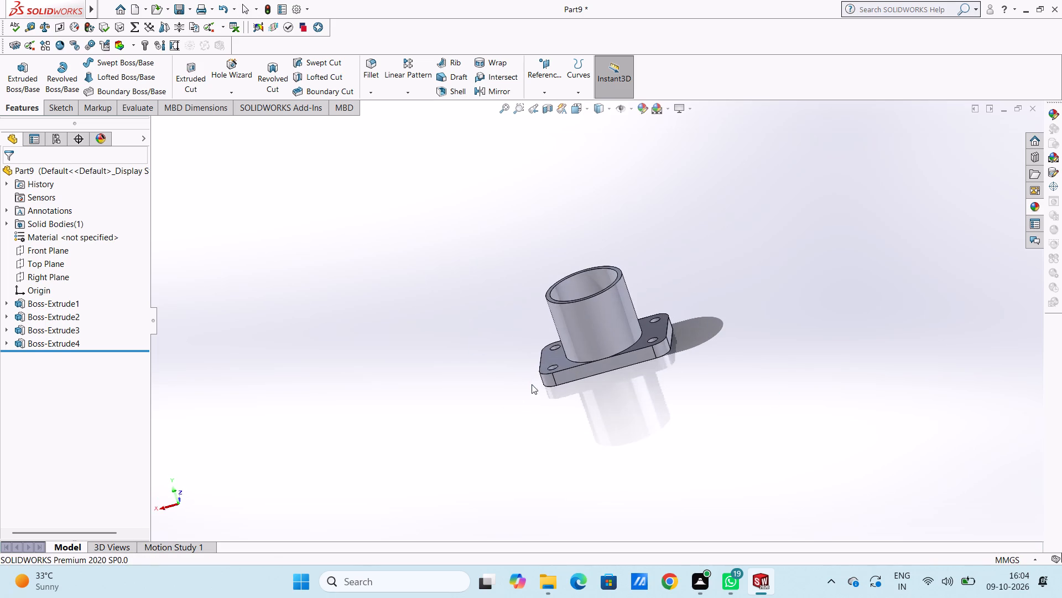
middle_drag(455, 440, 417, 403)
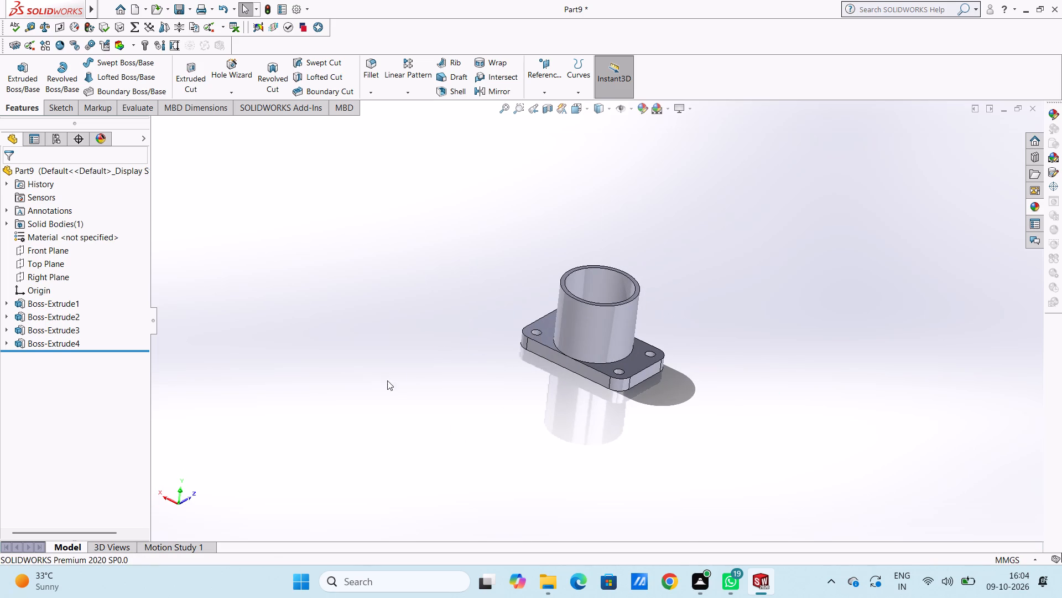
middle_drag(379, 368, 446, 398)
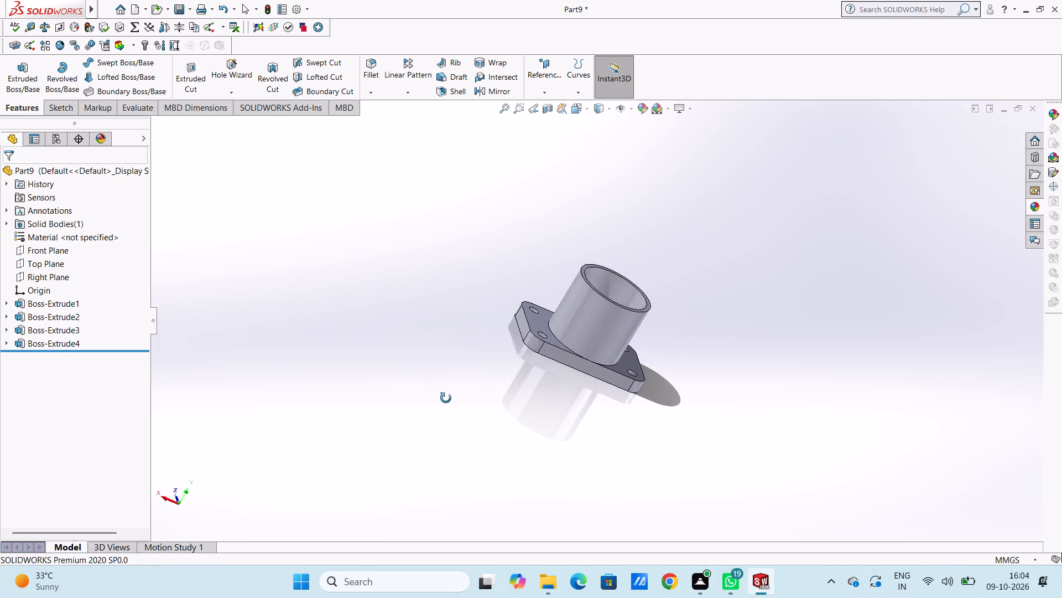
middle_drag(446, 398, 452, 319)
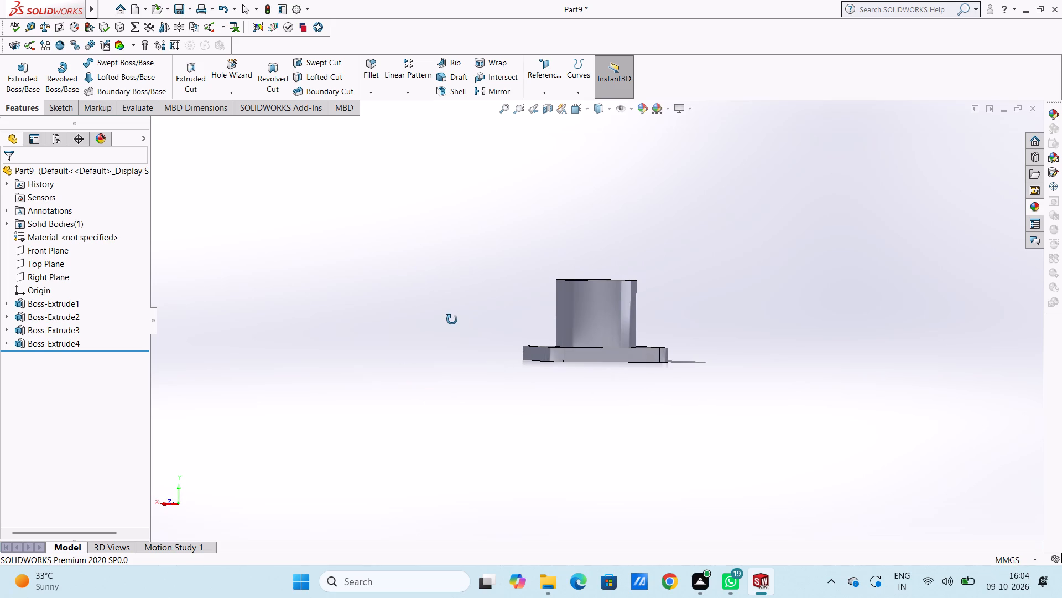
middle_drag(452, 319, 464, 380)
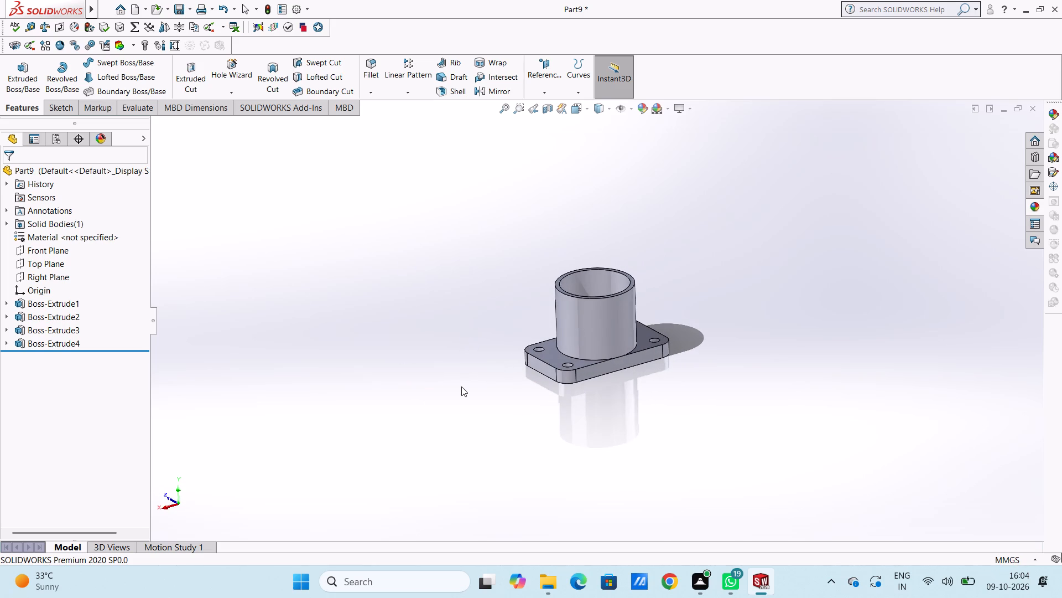
On the cylinder's top rim face, sketch two origin-centred circles: one on the outer edge at 45 mm radius, one about 30 mm in radius.
key(ctrl+5)
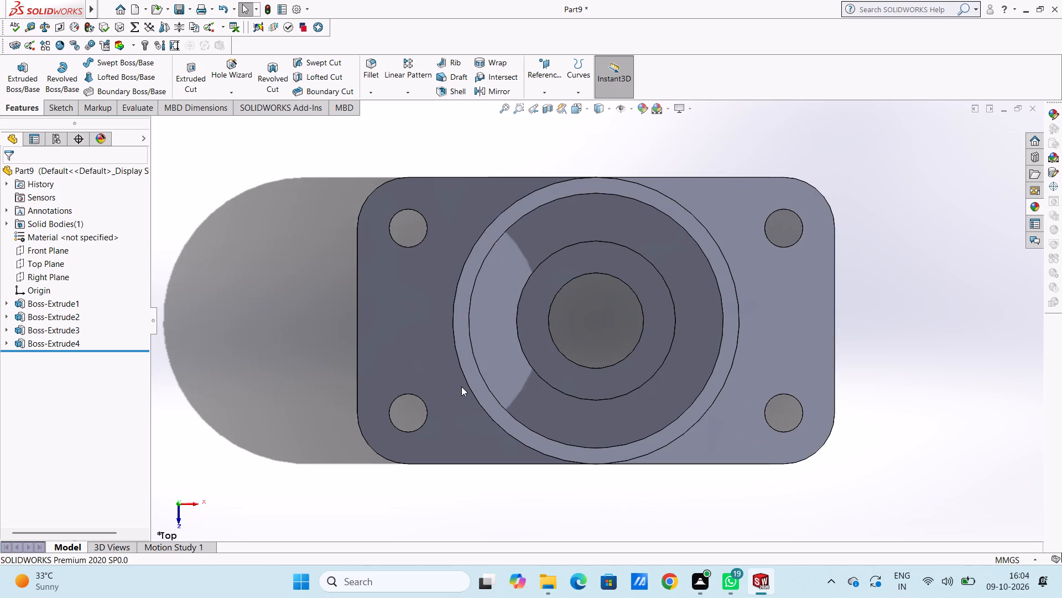
scroll(594, 296, up, 3)
click(631, 249)
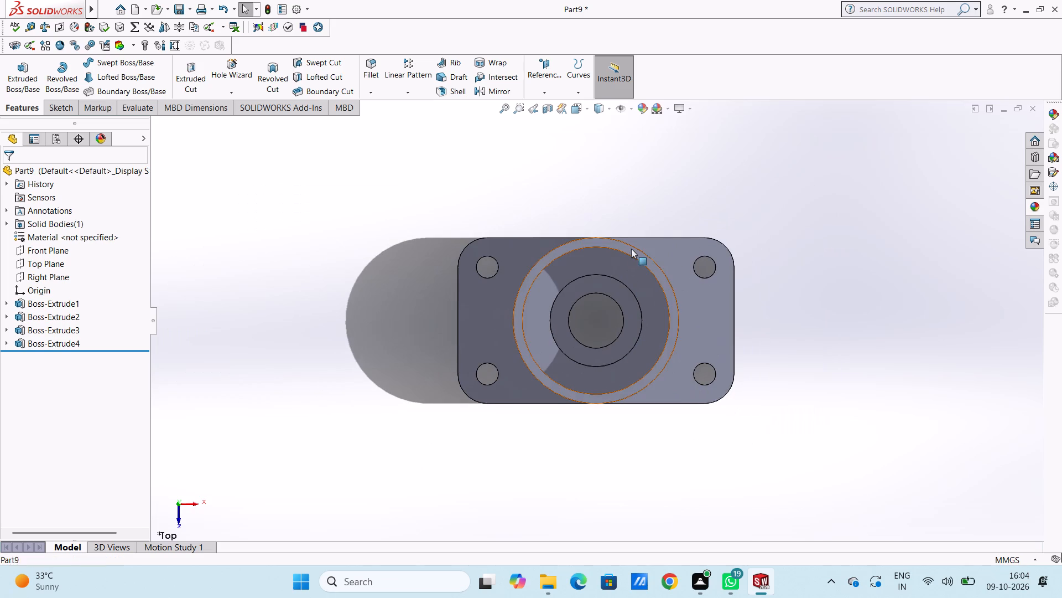
click(674, 215)
click(632, 184)
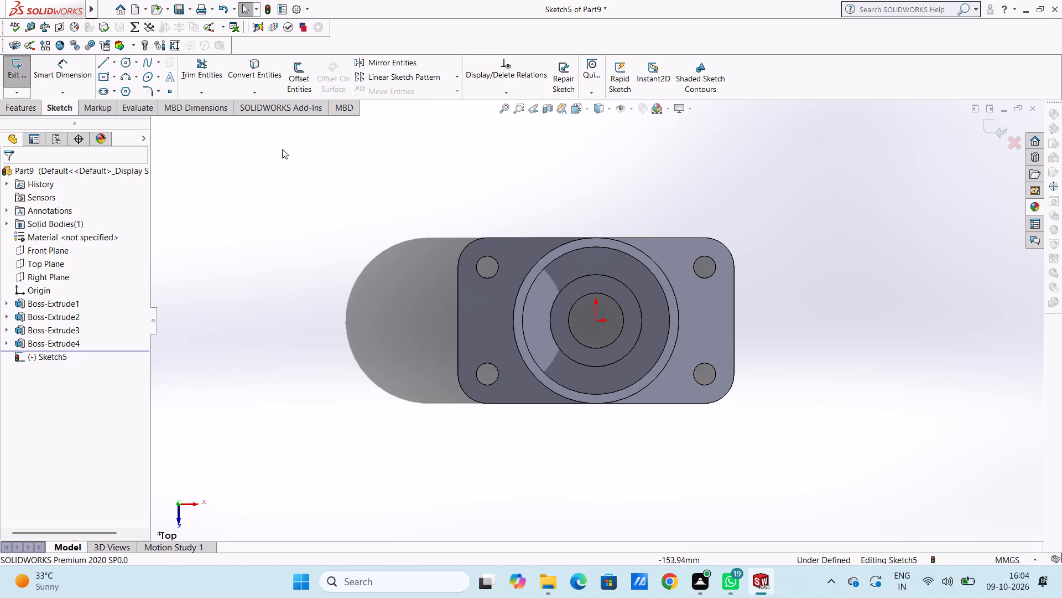
click(120, 61)
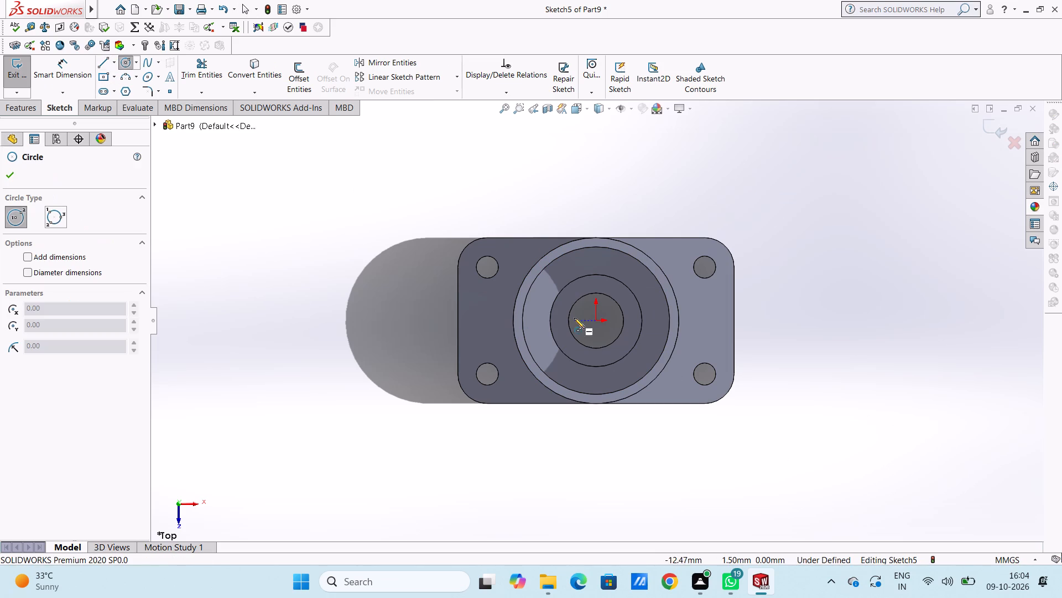
click(595, 320)
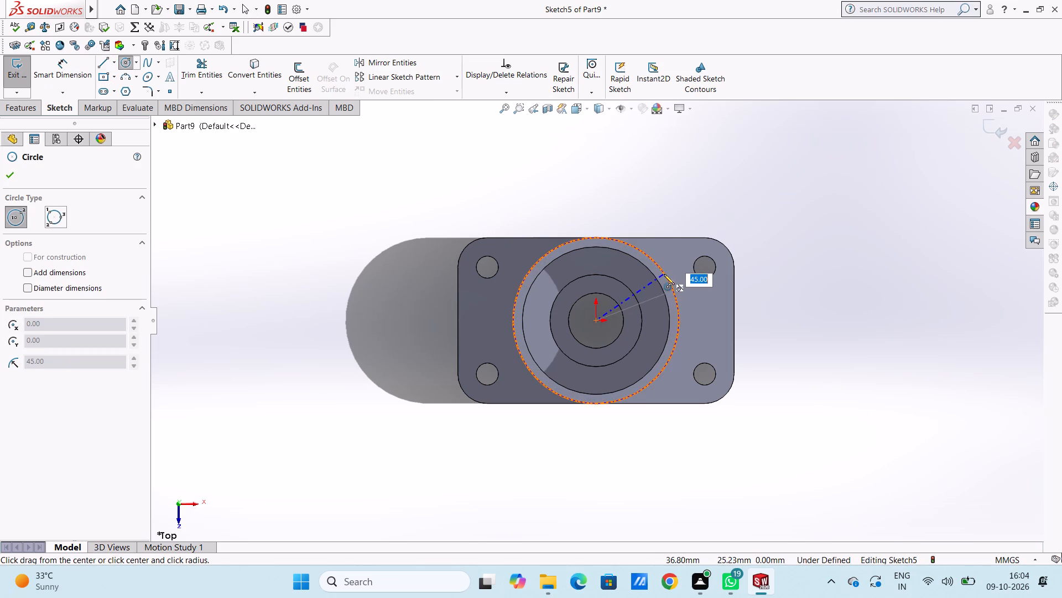
click(664, 274)
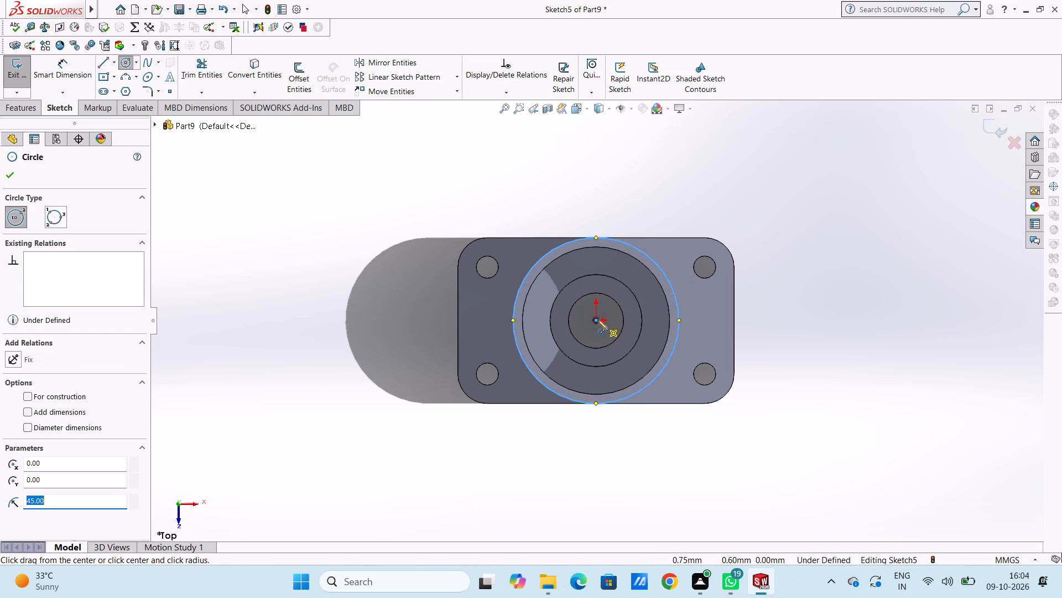
click(595, 319)
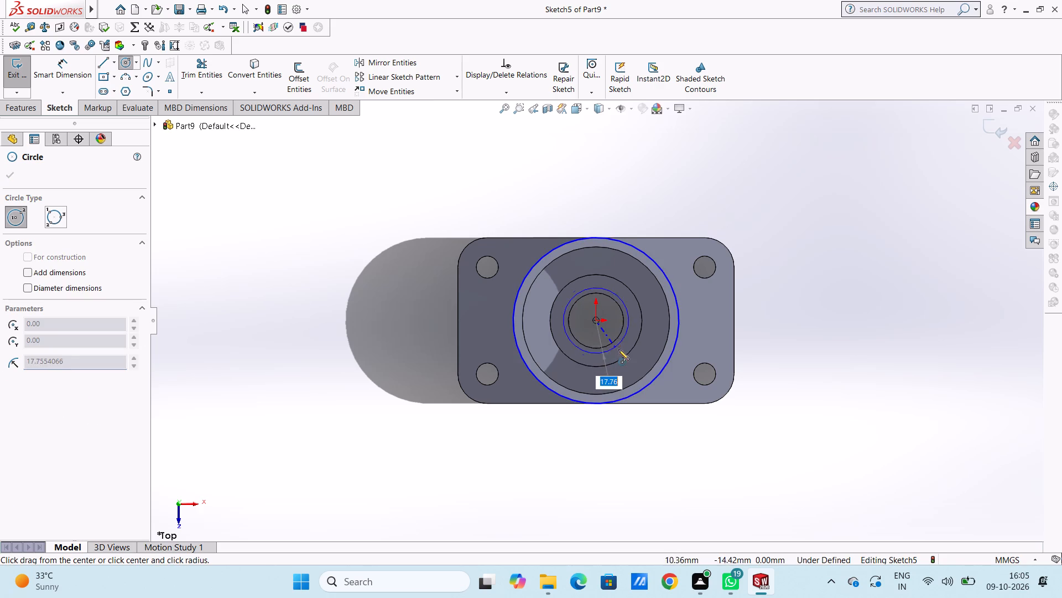
click(634, 361)
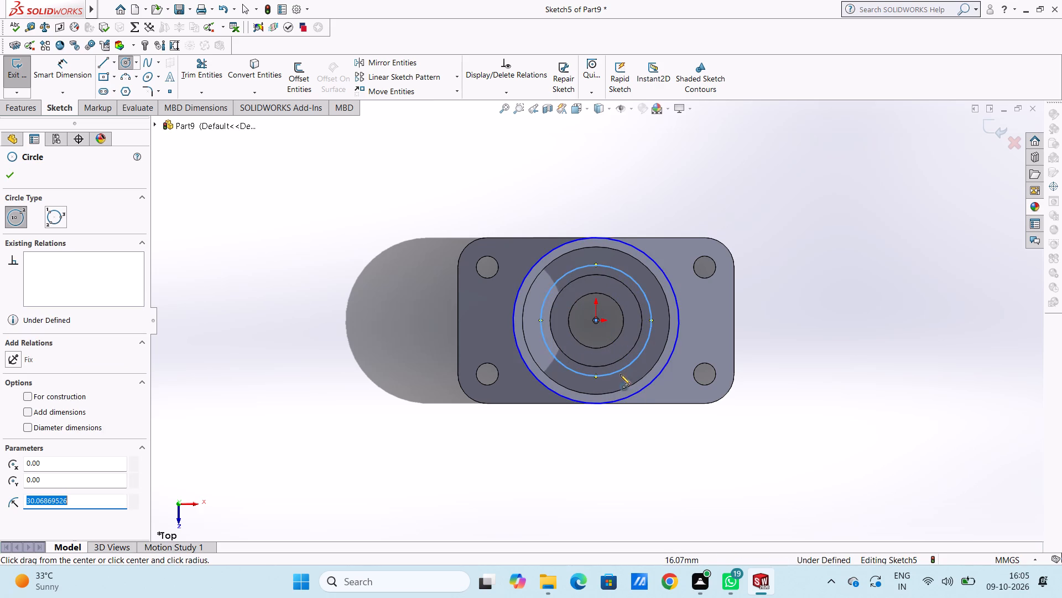
click(7, 176)
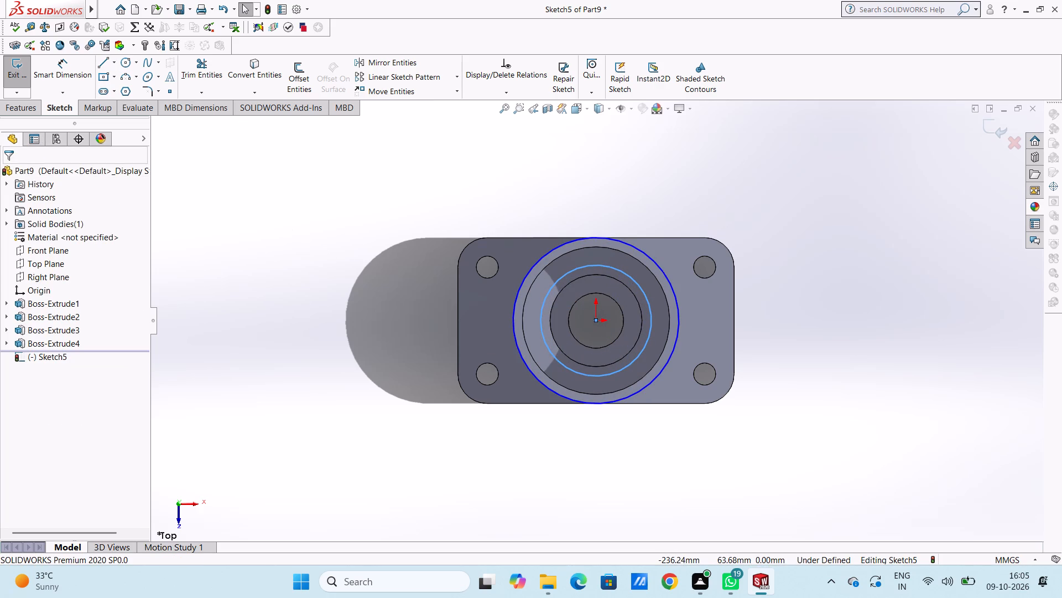
Dimension the outer sketch circle's diameter at 90 mm.
click(73, 71)
click(522, 287)
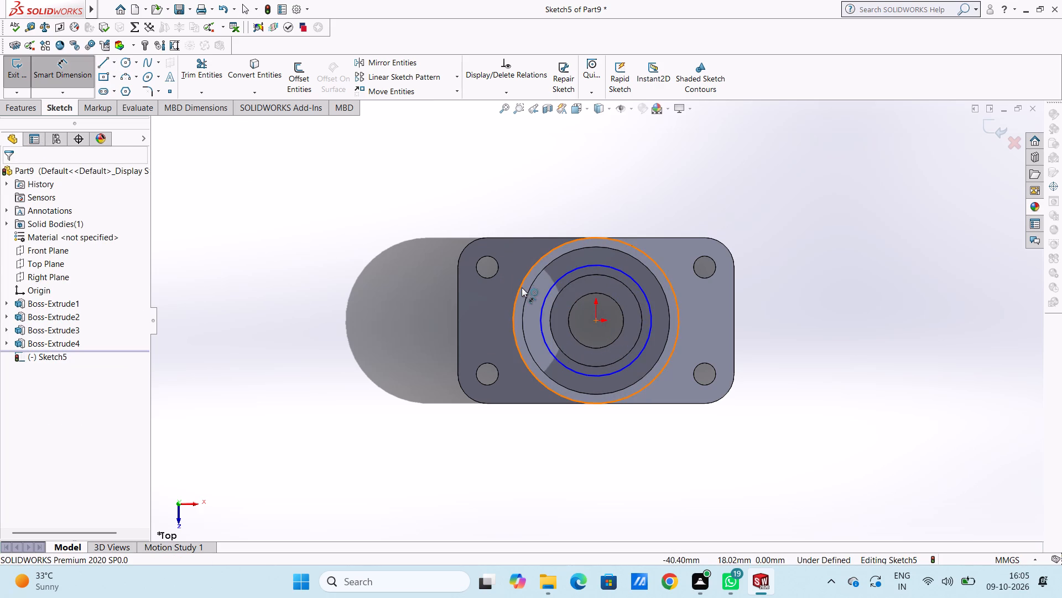
click(344, 165)
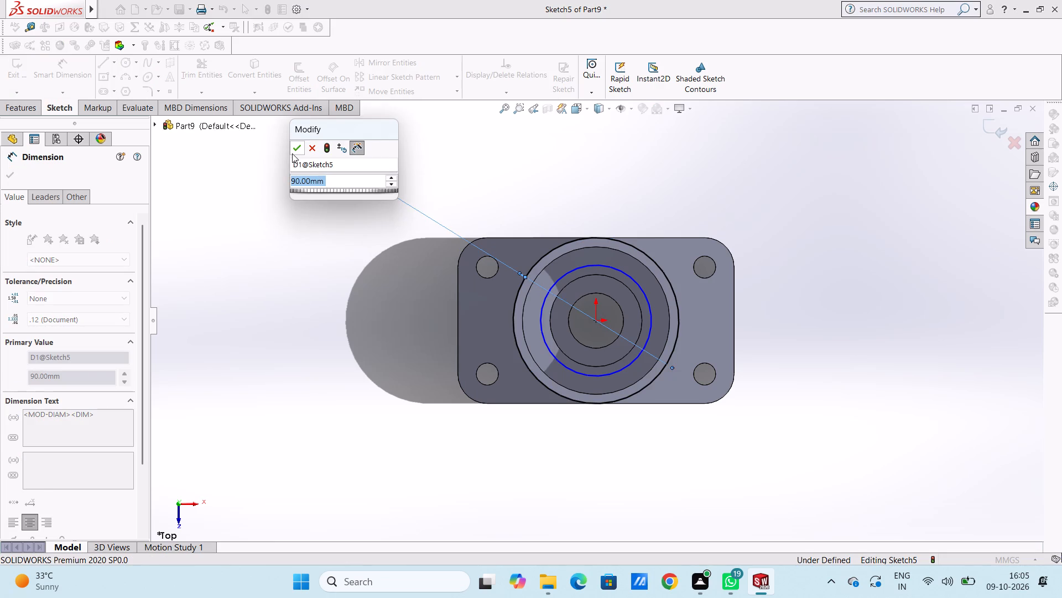
click(293, 150)
click(268, 176)
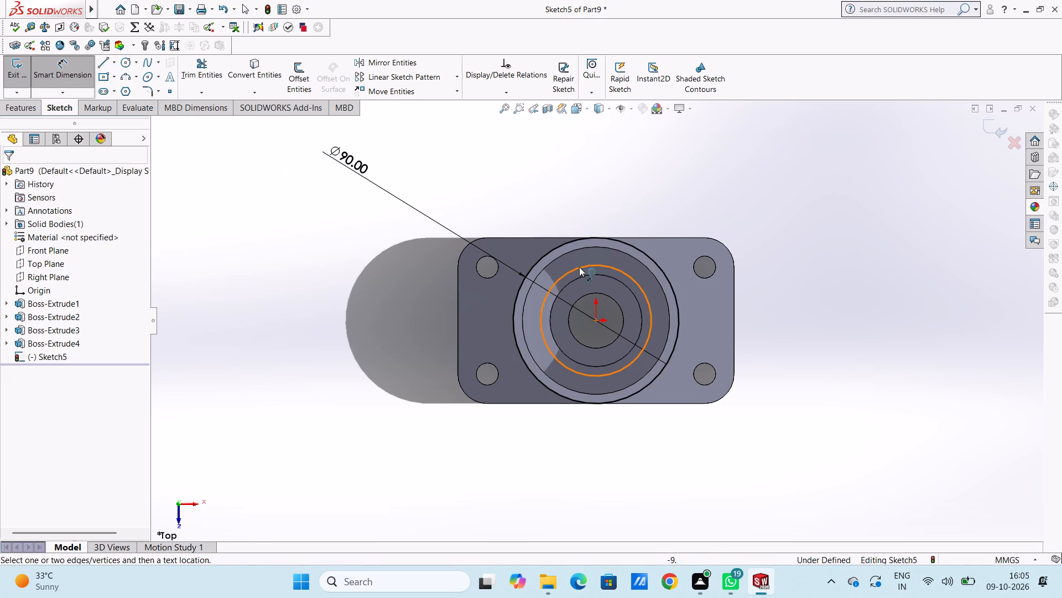
Dimension the inner sketch circle's diameter and set it to 72 mm.
click(580, 268)
click(833, 203)
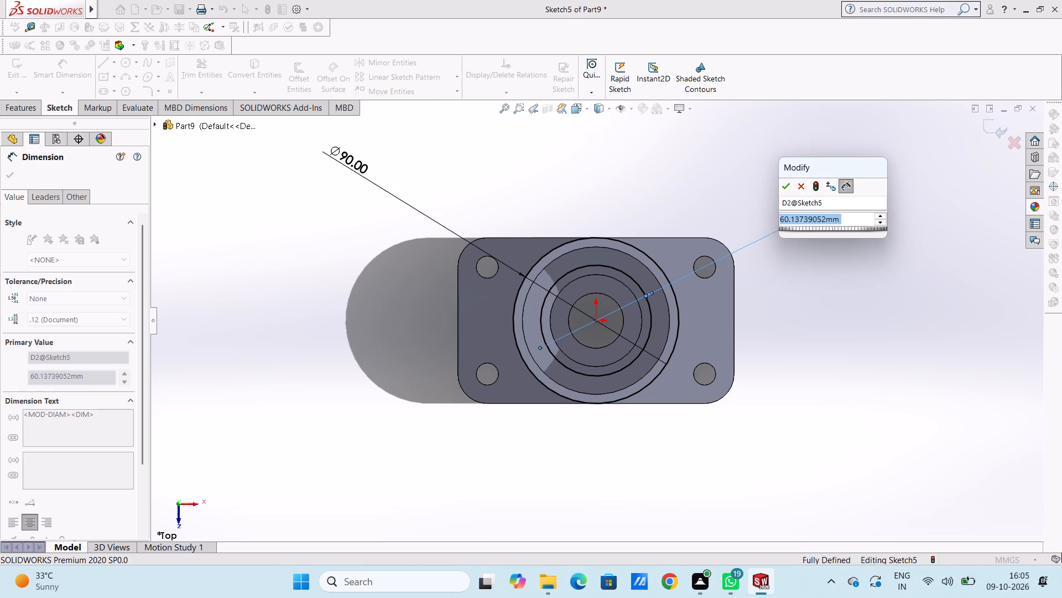
text(72)
key(Return)
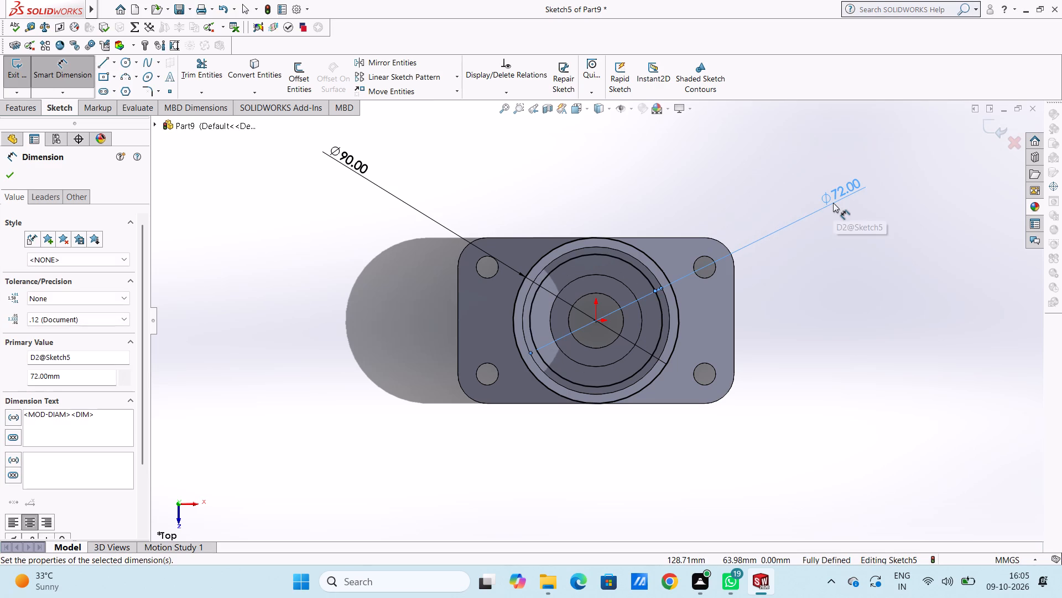
click(323, 365)
Extrude the 90/72 mm ring sketch 20 mm upward from the cylinder's rim, merged with the body.
middle_drag(329, 406, 314, 289)
click(61, 71)
click(27, 107)
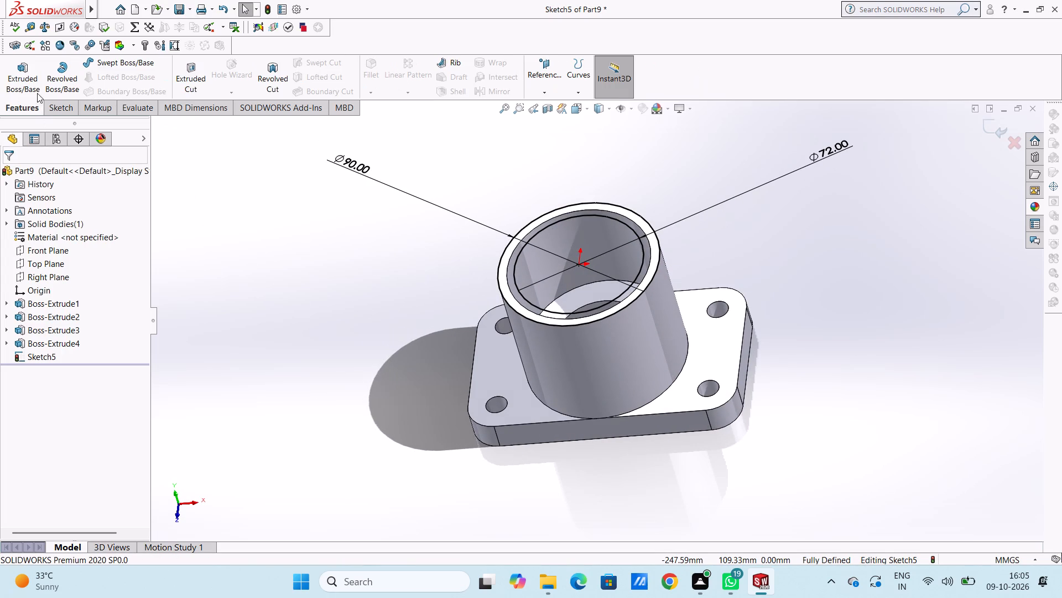
click(28, 73)
middle_drag(308, 363, 308, 288)
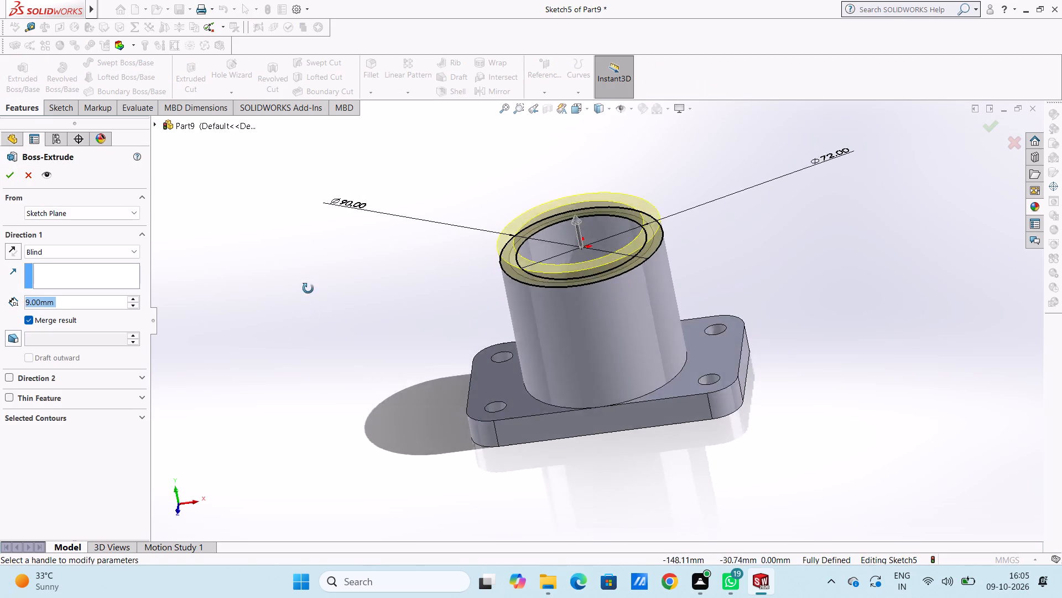
middle_drag(308, 288, 305, 255)
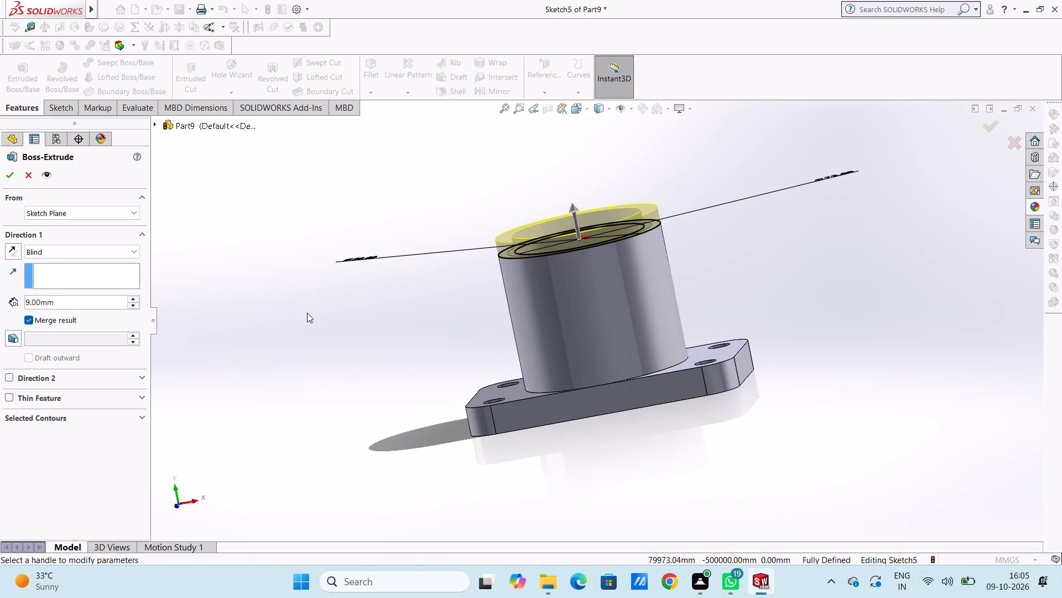
scroll(307, 313, up, 2)
middle_drag(327, 353, 358, 312)
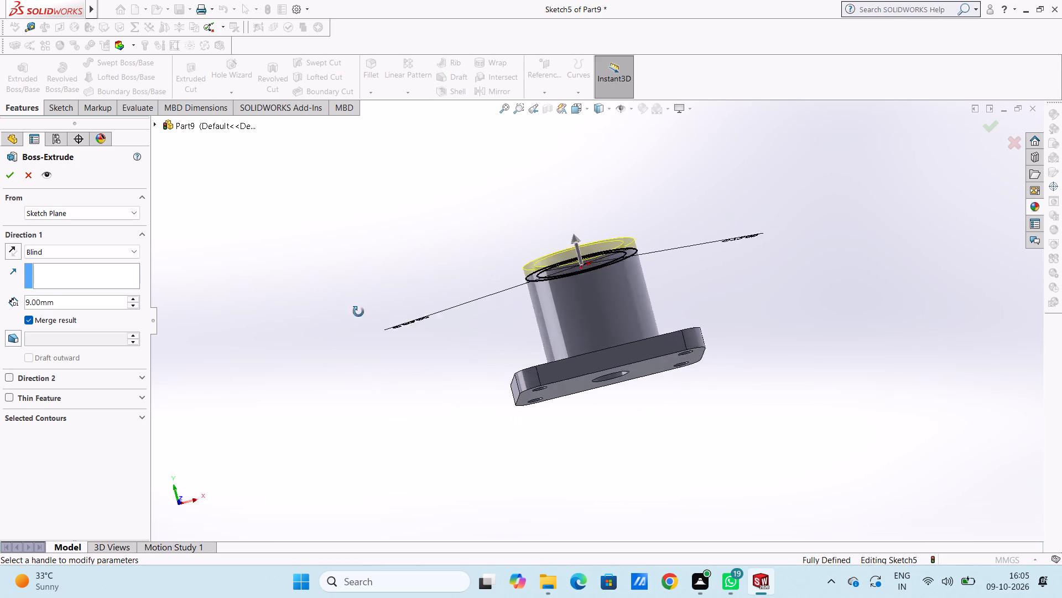
middle_drag(358, 312, 332, 350)
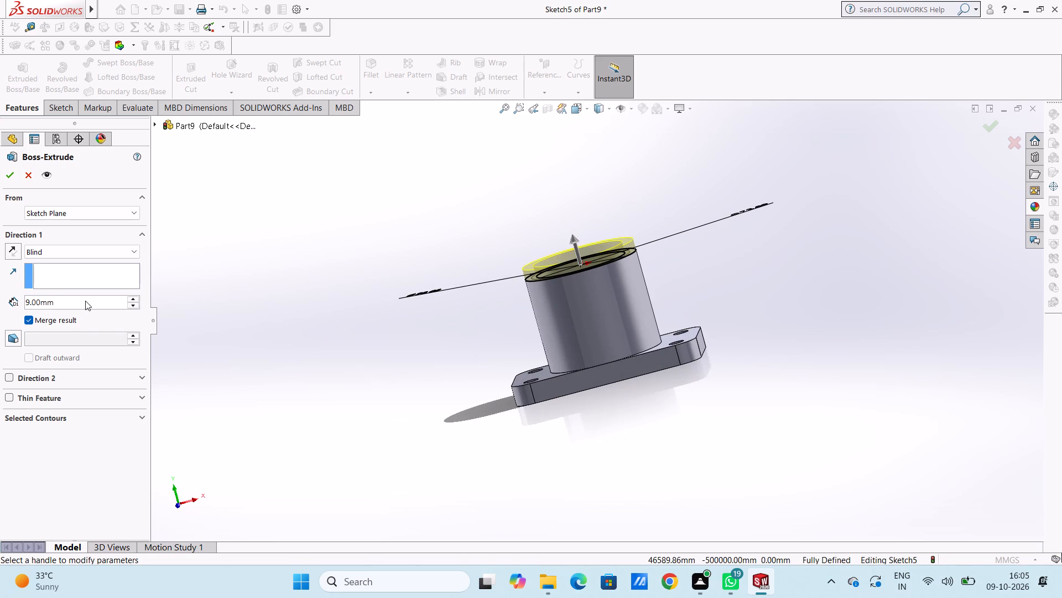
double_click(85, 300)
text(20)
key(Return)
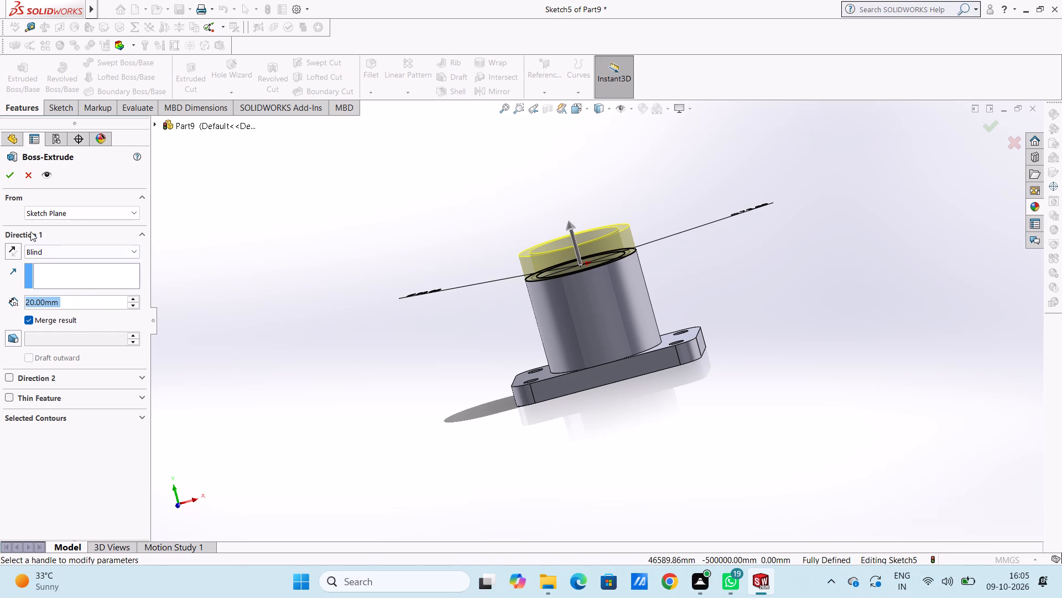
click(3, 177)
click(236, 302)
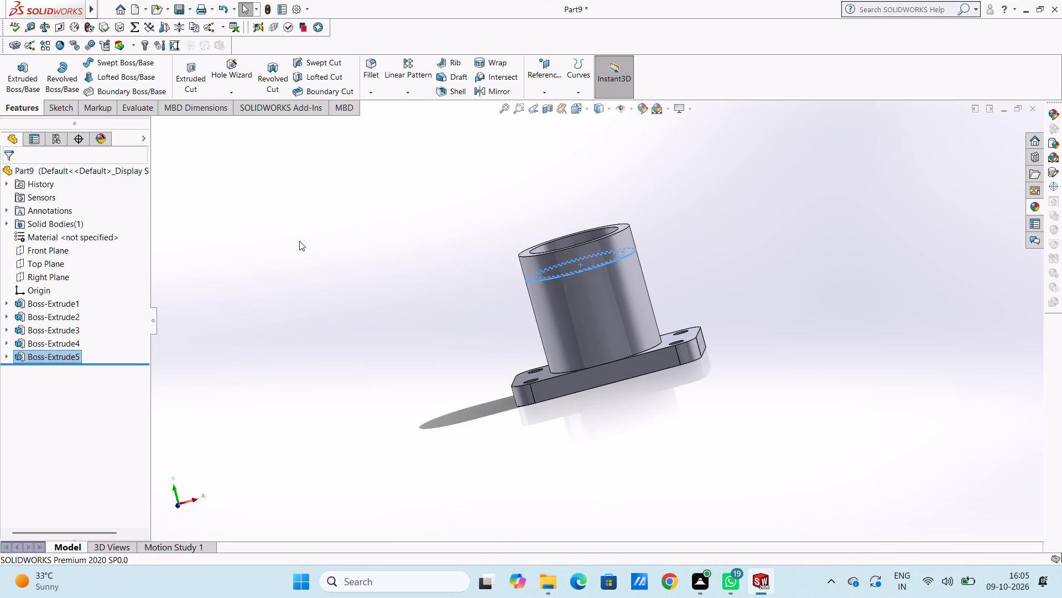
On the ring's top face, sketch two small circles on opposite X sides of the origin, about 2.7 mm and 3.5 mm in radius.
middle_drag(299, 241, 361, 403)
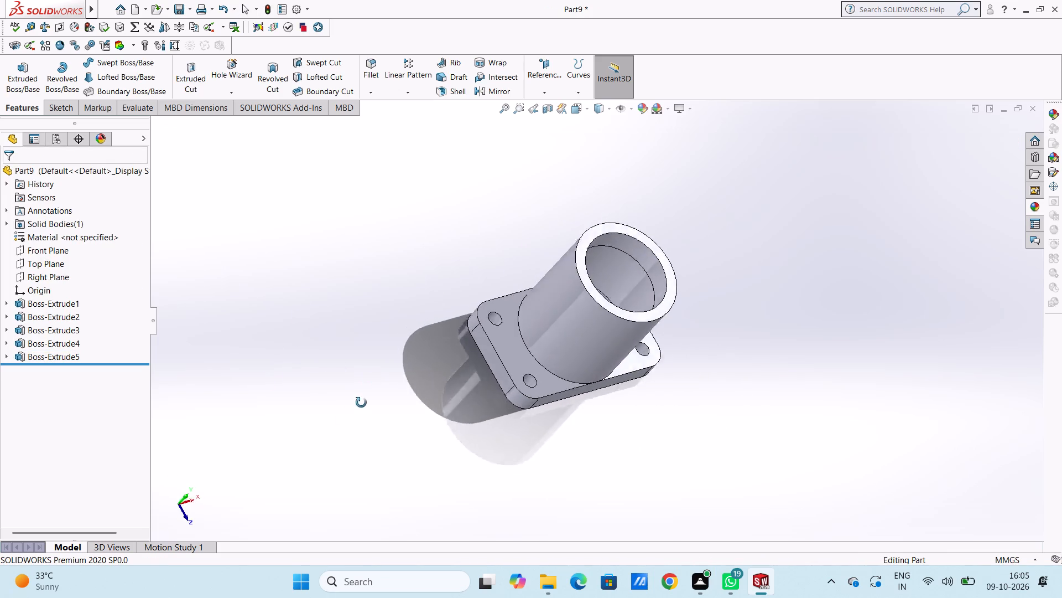
middle_drag(361, 403, 329, 338)
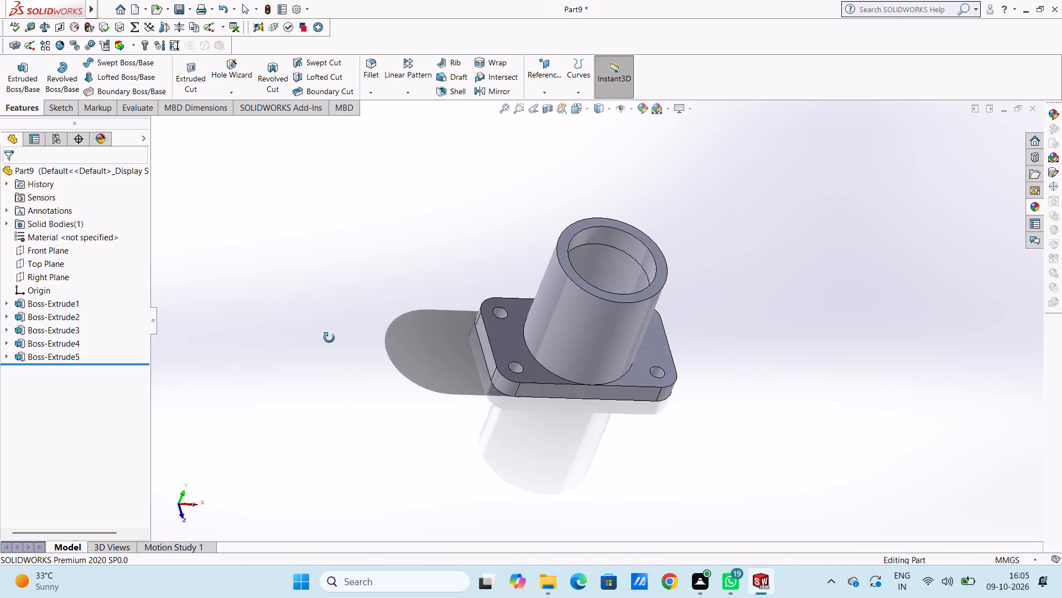
middle_drag(329, 338, 307, 276)
middle_drag(369, 379, 361, 321)
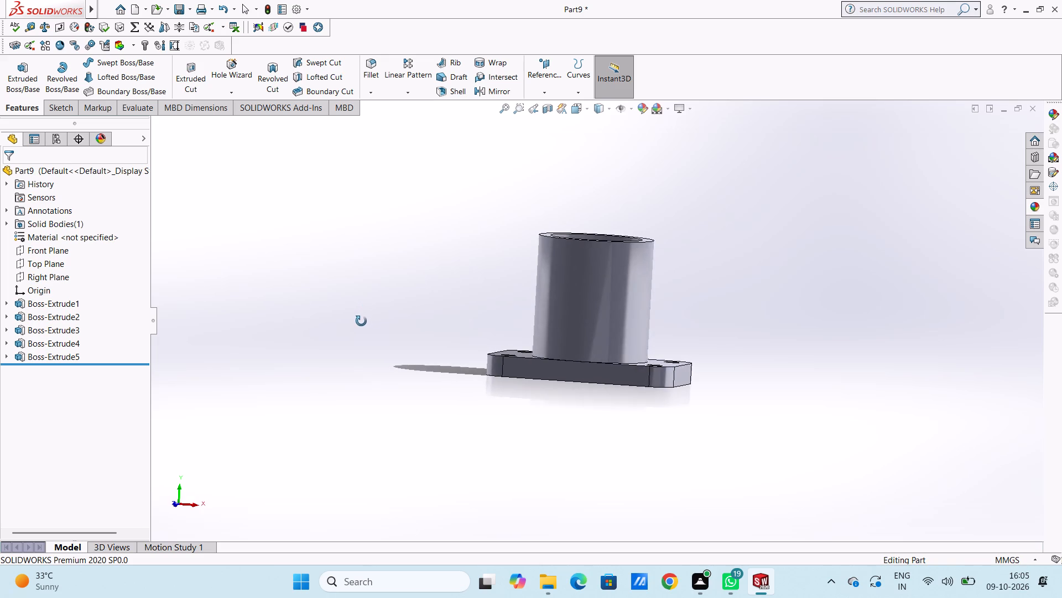
middle_drag(361, 321, 373, 368)
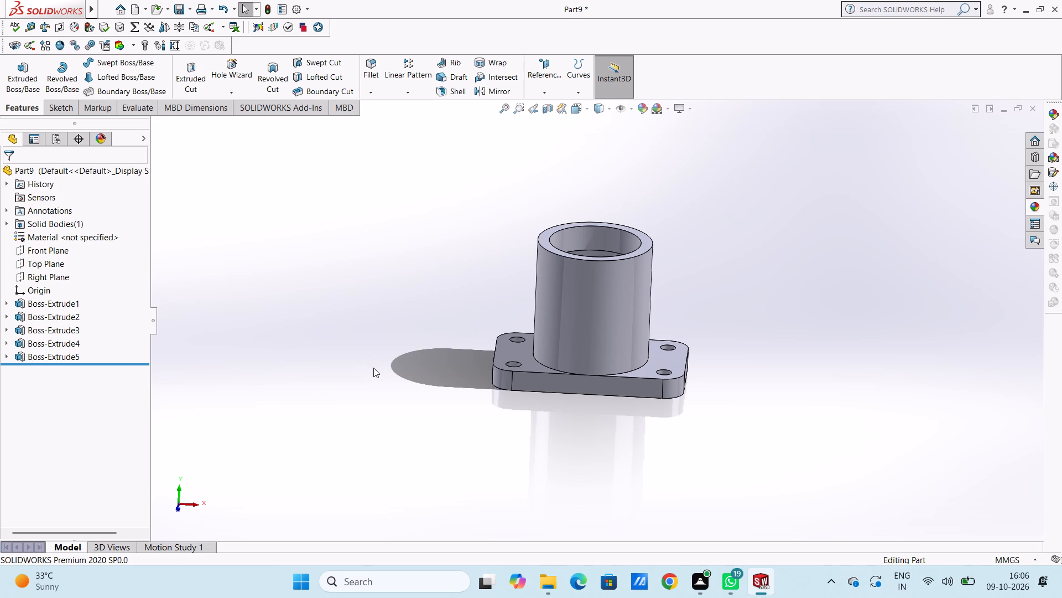
key(ctrl+5)
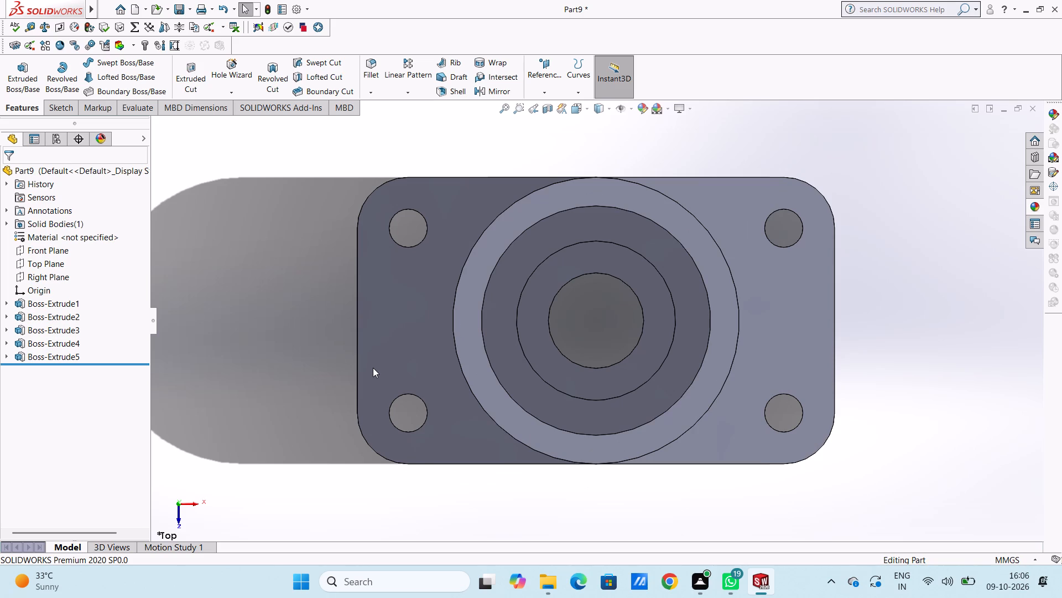
scroll(373, 368, up, 1)
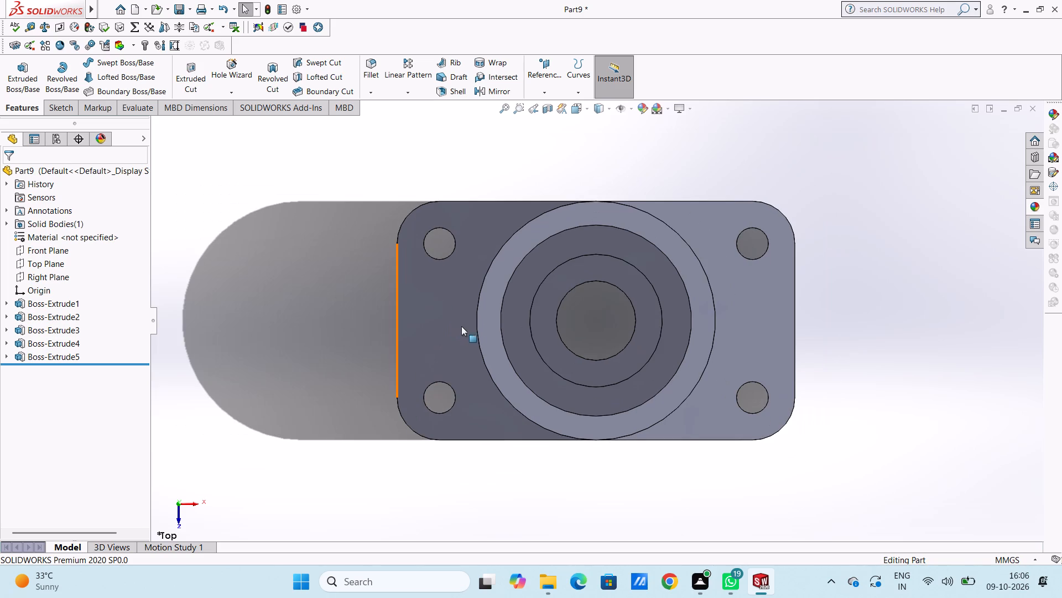
click(486, 318)
click(531, 287)
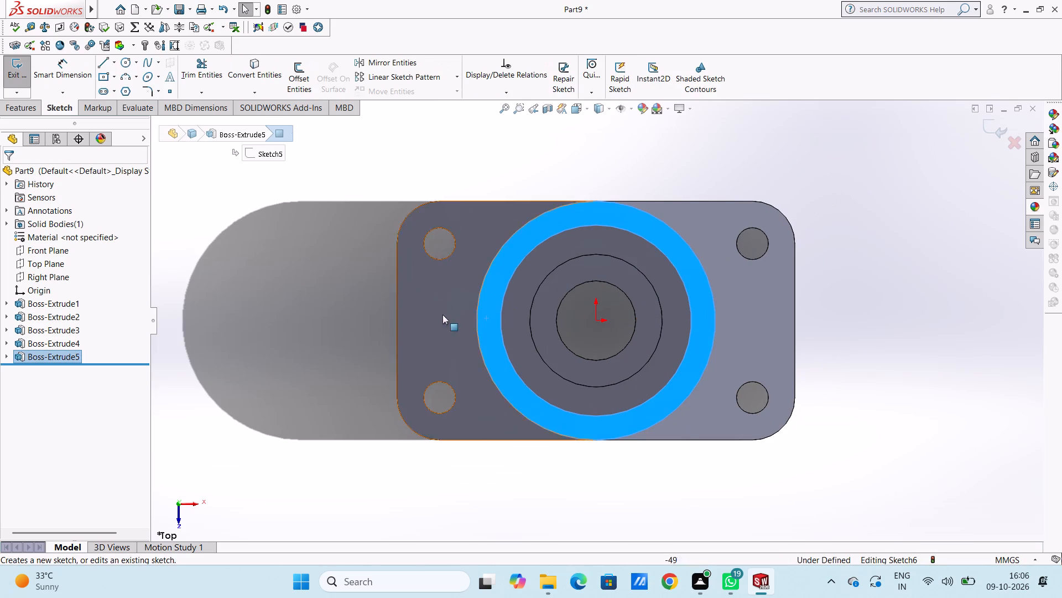
click(335, 320)
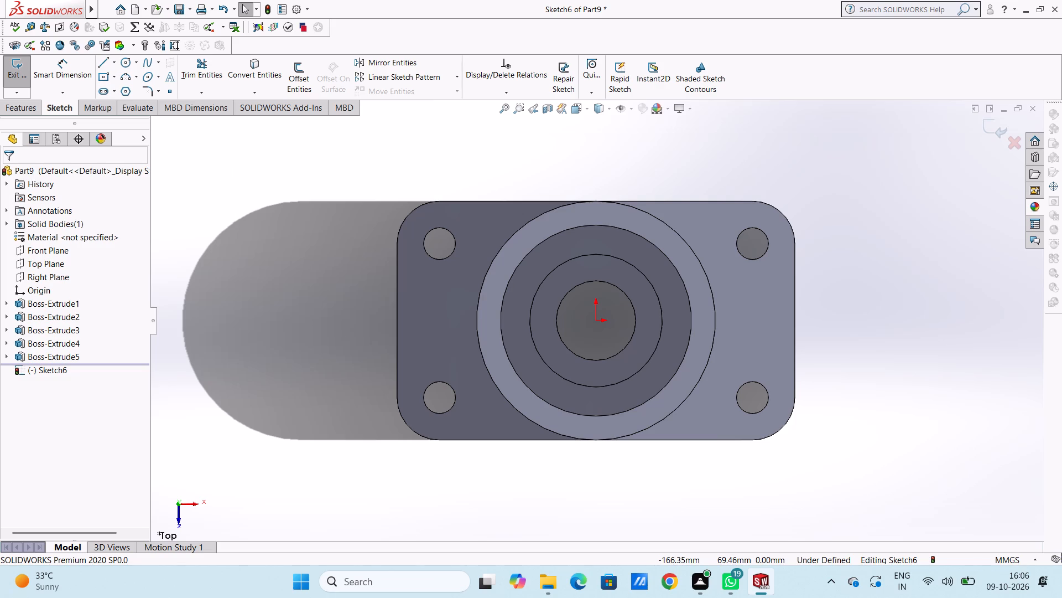
click(127, 64)
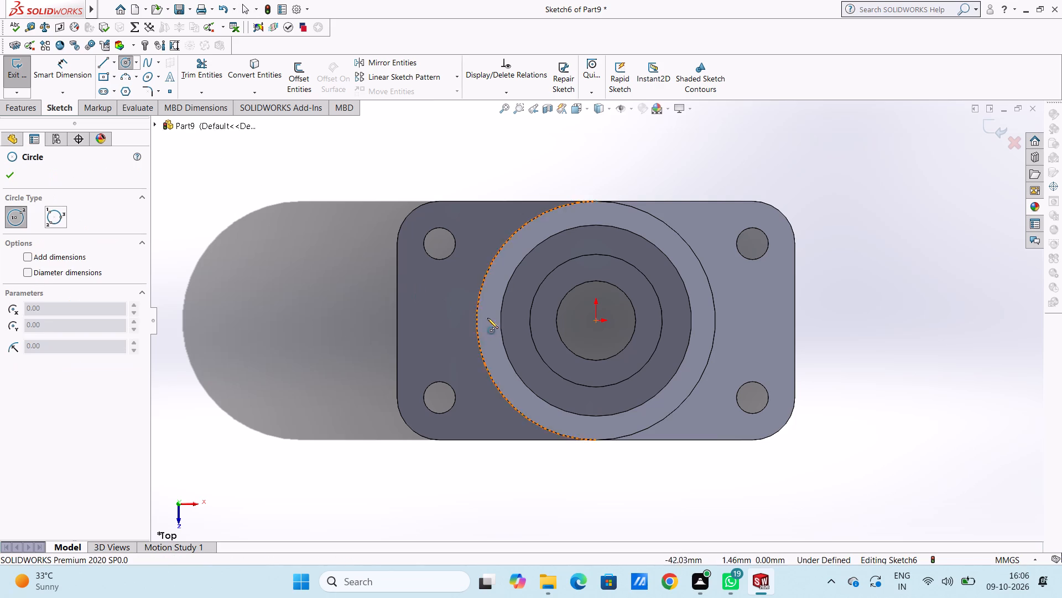
click(488, 320)
click(489, 328)
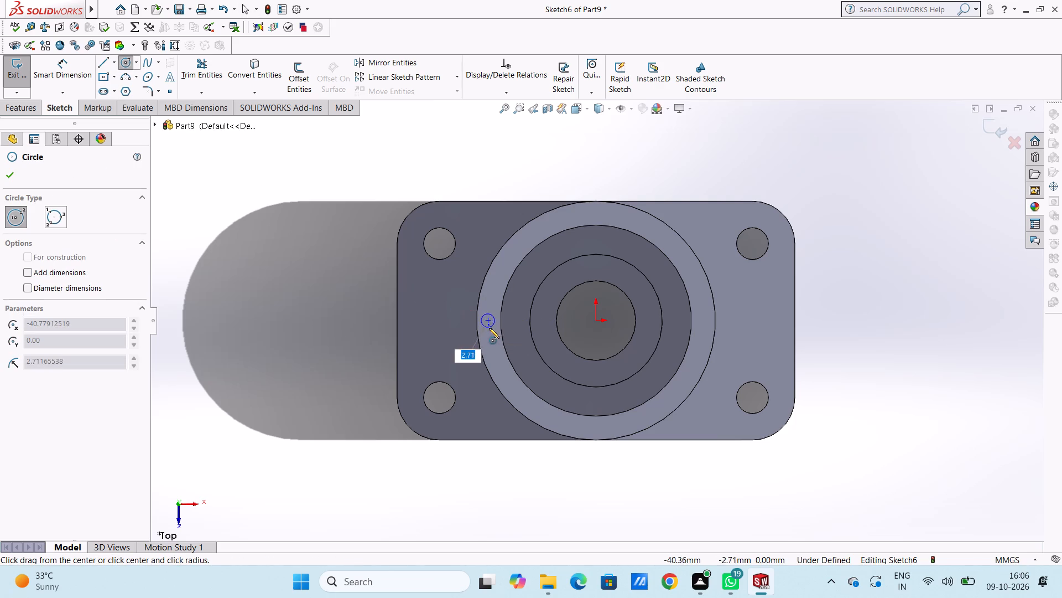
click(702, 317)
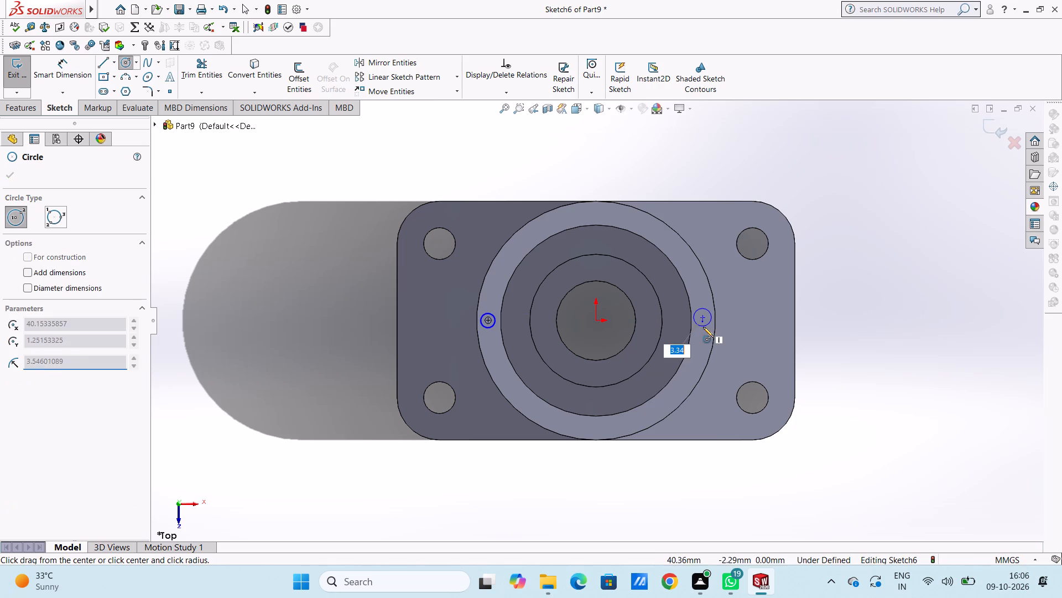
click(703, 327)
click(8, 178)
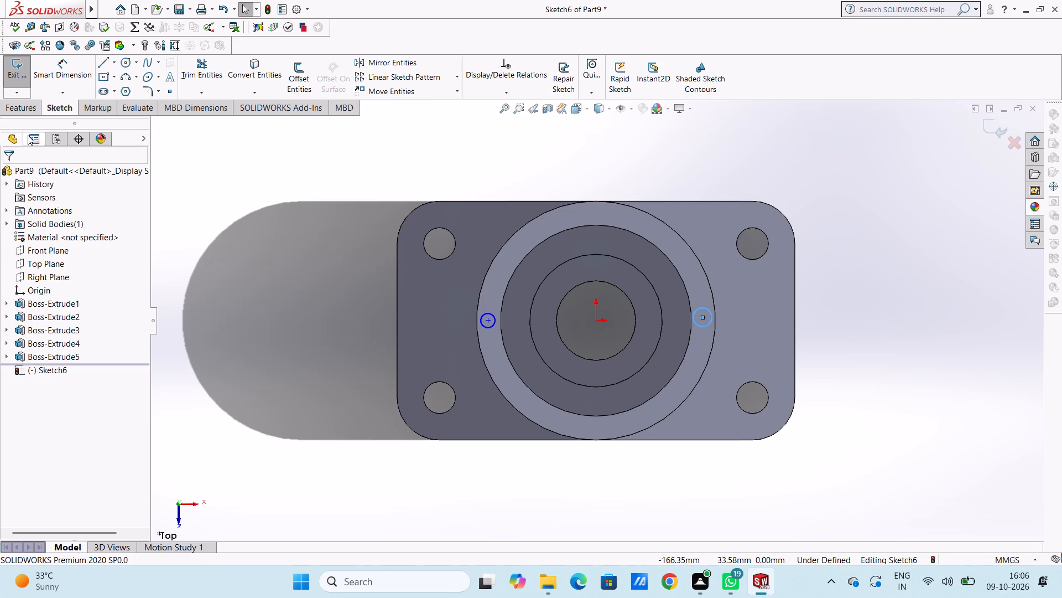
Dimension the diameter of the small circle on the negative X side and set it to 3 mm.
click(69, 78)
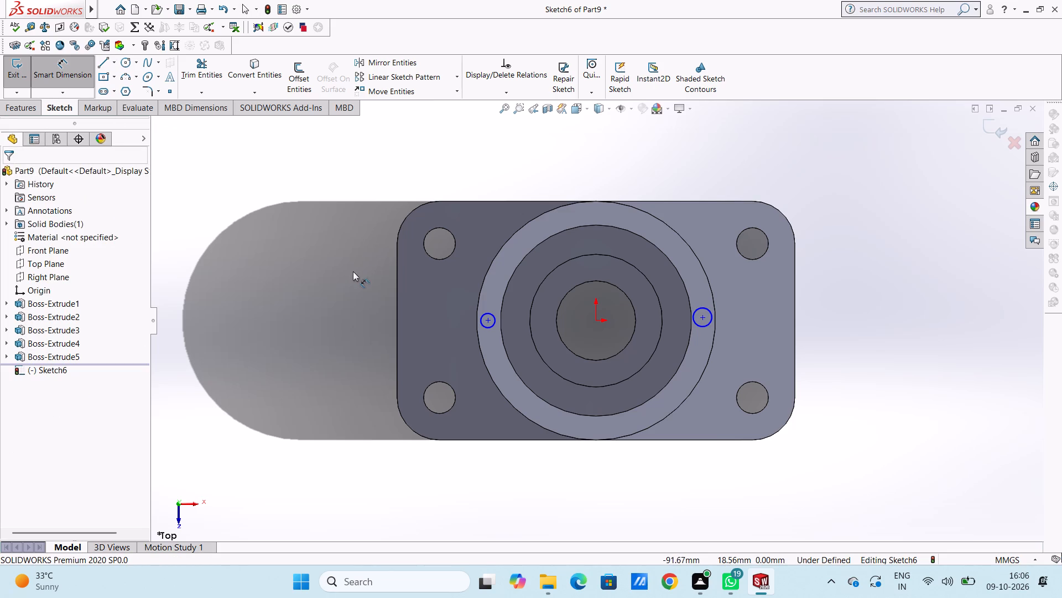
click(488, 327)
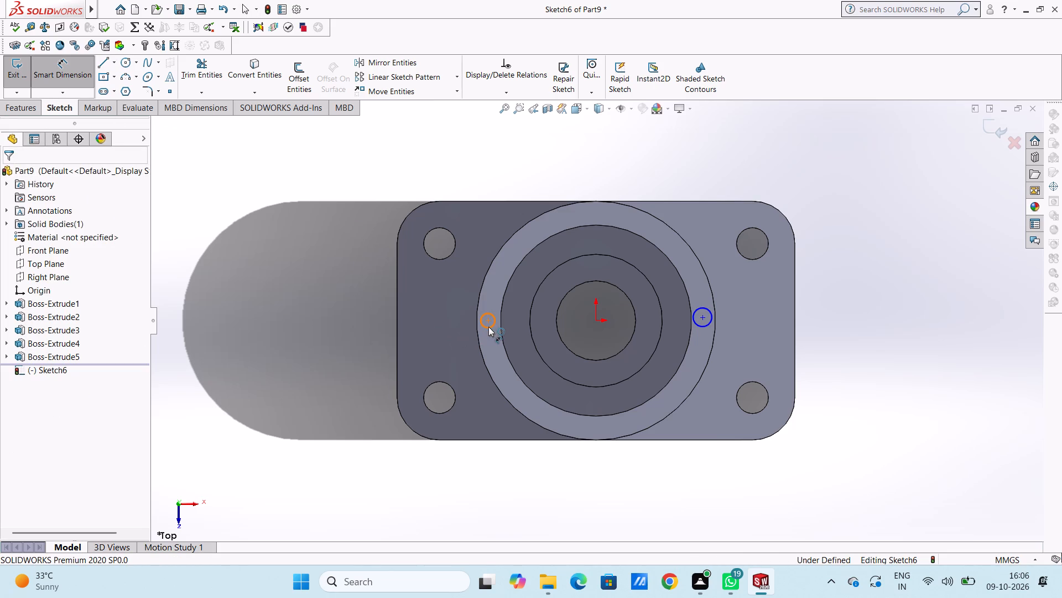
click(334, 372)
key(3)
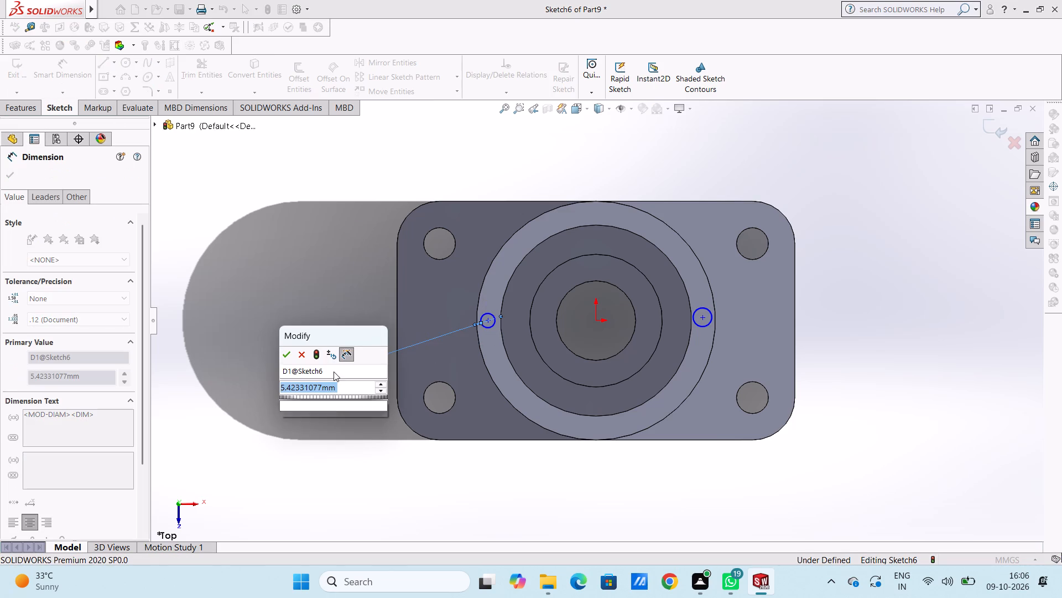
key(Return)
click(346, 307)
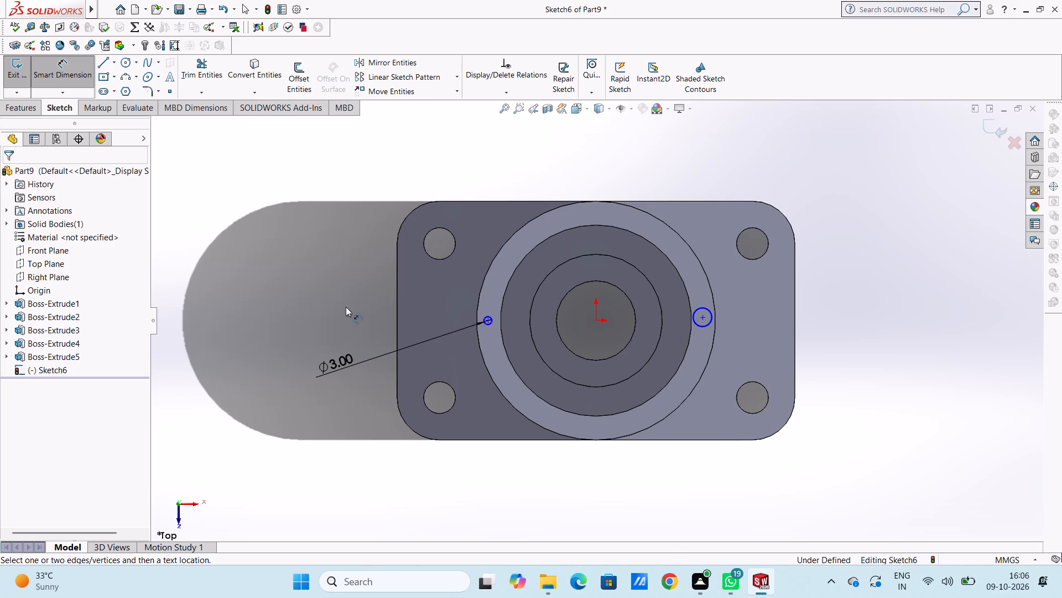
Dimension the diameter of the small circle on the positive X side and set it to 3 mm.
click(703, 326)
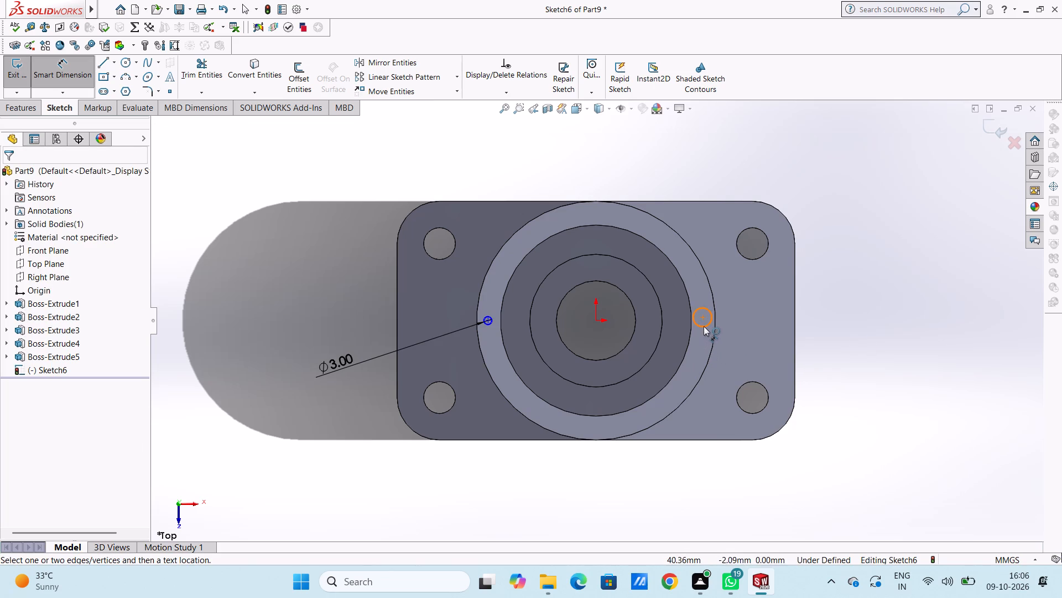
click(871, 194)
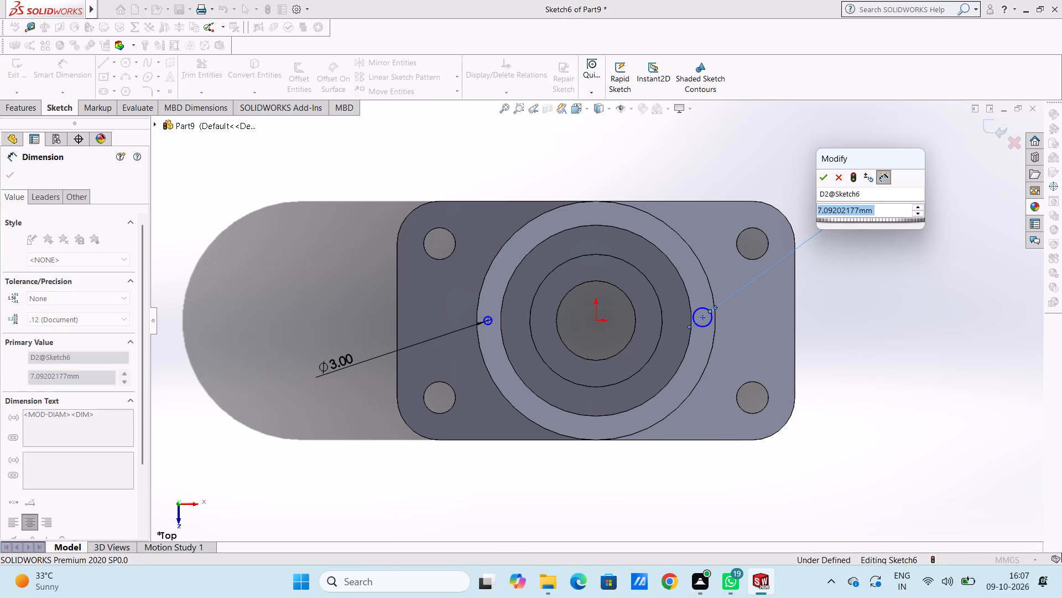
key(3)
key(Return)
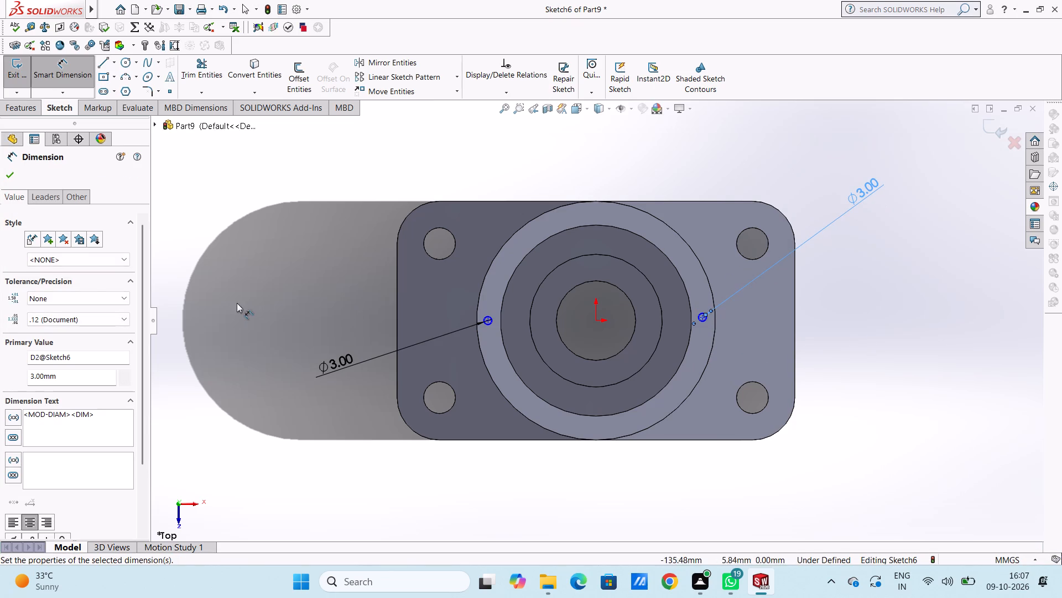
click(295, 298)
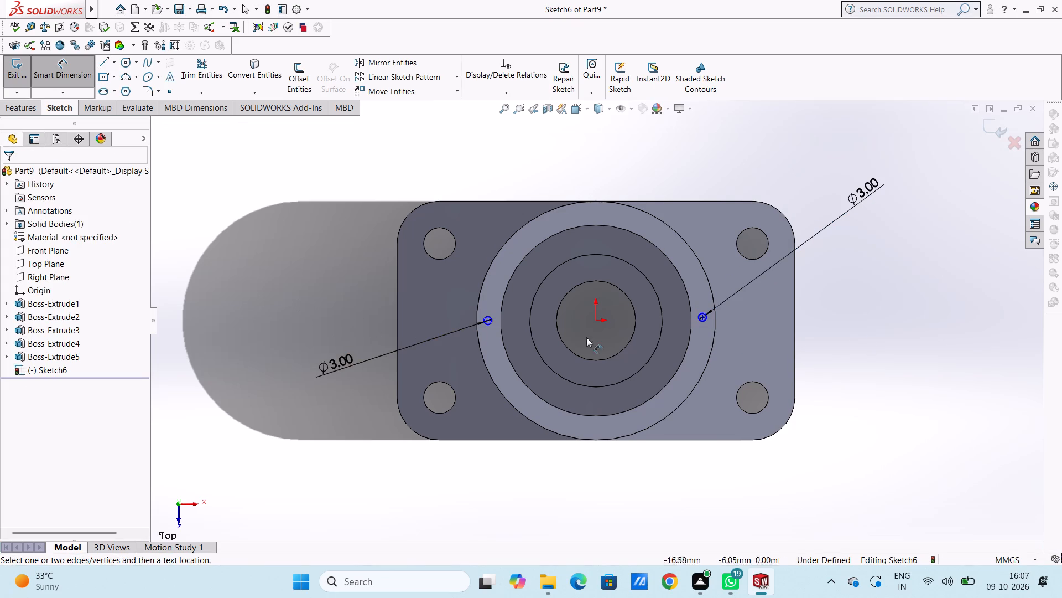
scroll(601, 342, down, 4)
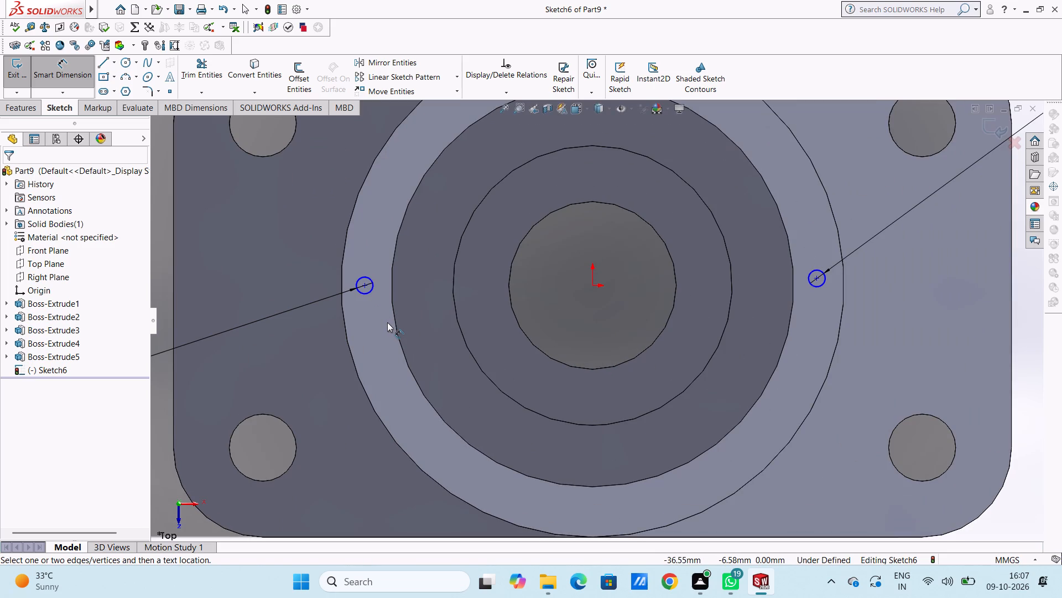
key(Escape)
key(Escape)
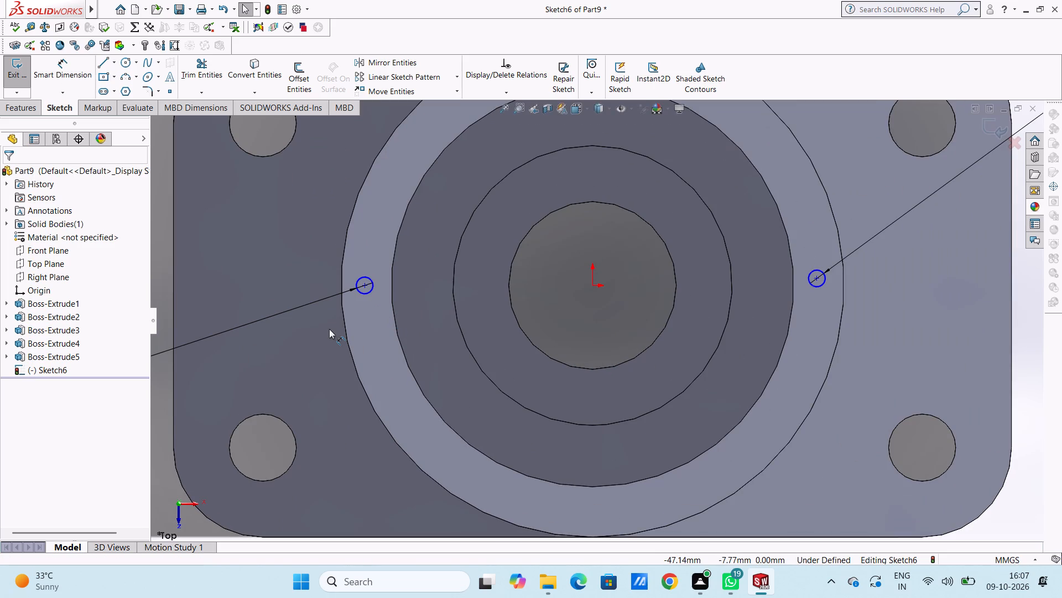
Add a horizontal relation between the origin and the centre of the negative-X small circle.
click(367, 285)
ctrl+click(593, 288)
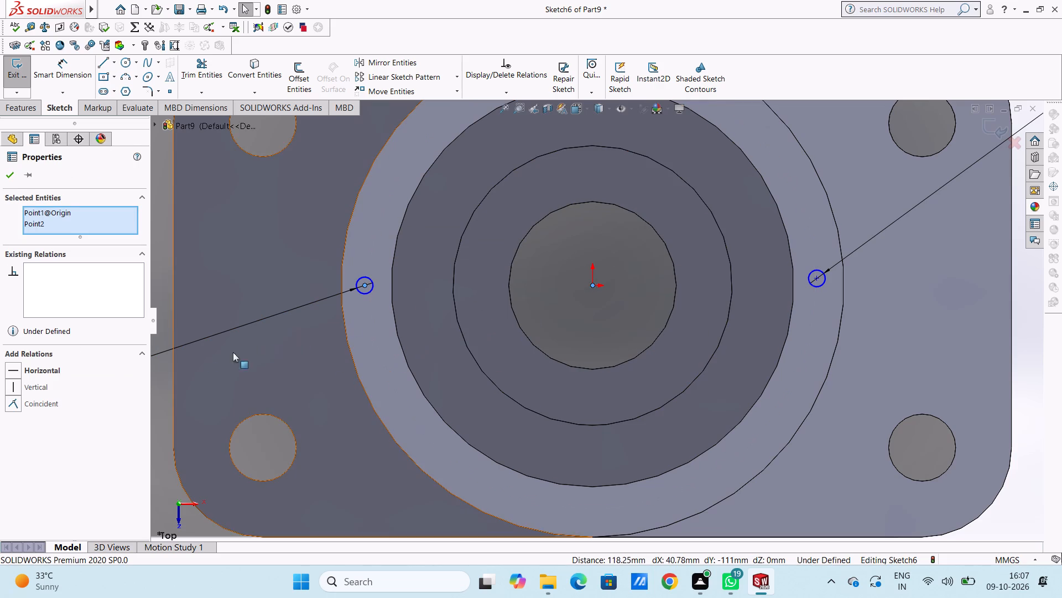
click(15, 367)
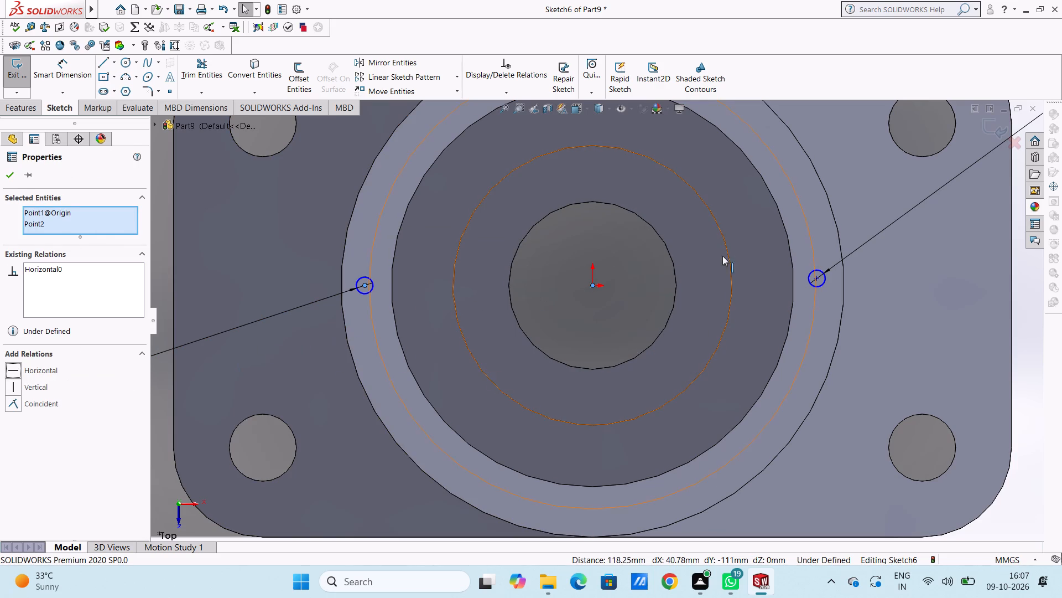
click(610, 270)
Add a horizontal relation between the origin and the centre of the positive-X small circle.
scroll(609, 270, up, 5)
scroll(534, 316, up, 1)
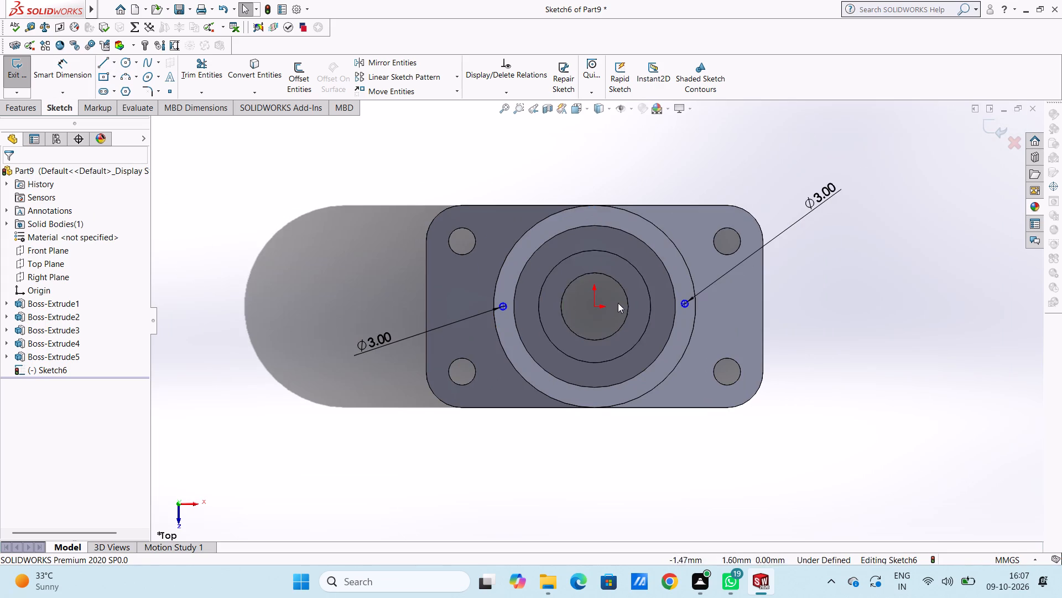
scroll(626, 309, down, 4)
click(551, 306)
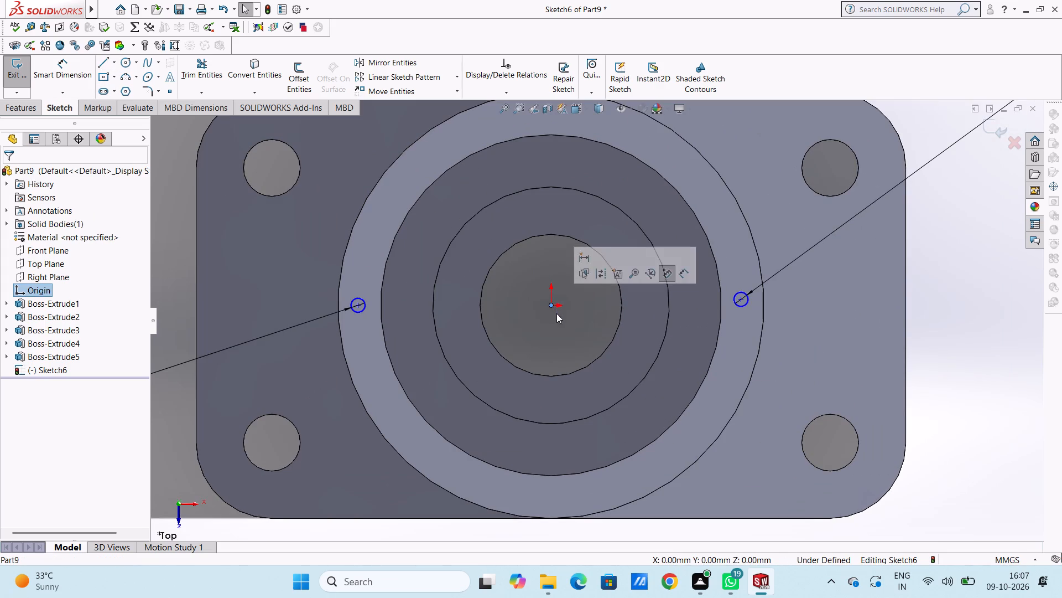
ctrl+click(742, 301)
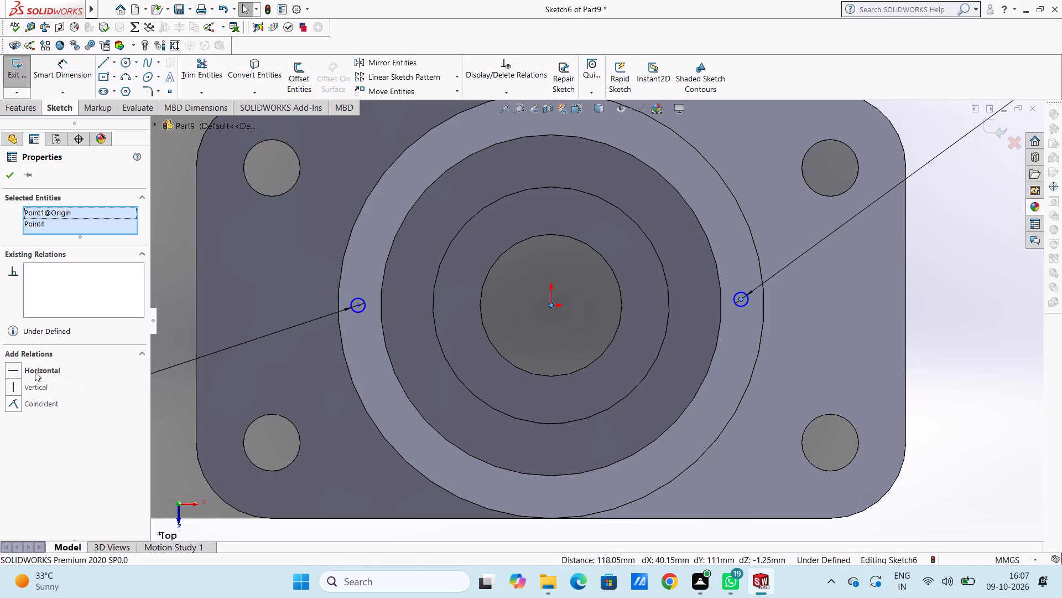
click(15, 369)
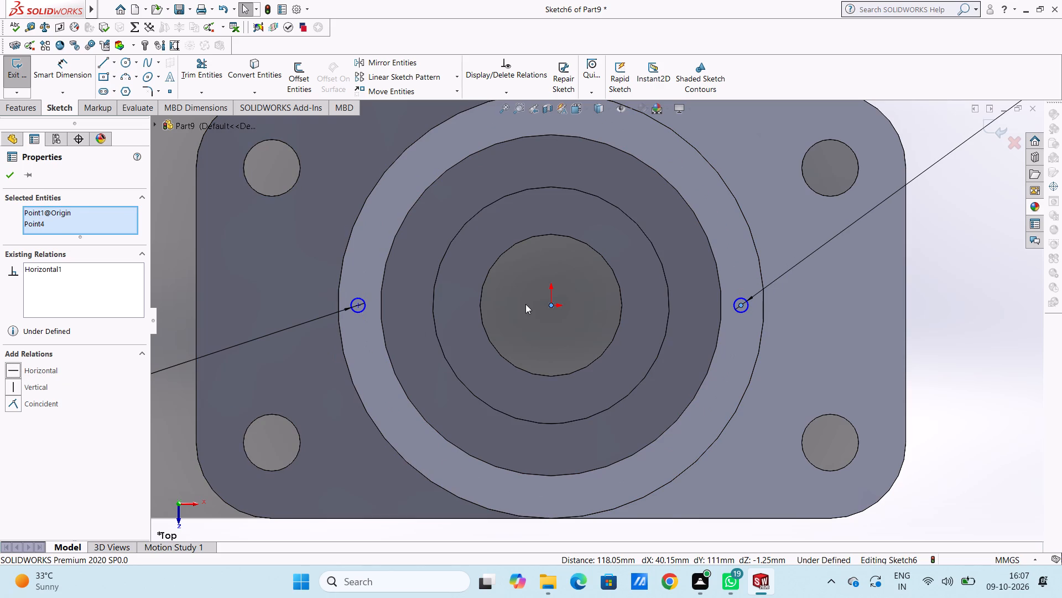
click(541, 312)
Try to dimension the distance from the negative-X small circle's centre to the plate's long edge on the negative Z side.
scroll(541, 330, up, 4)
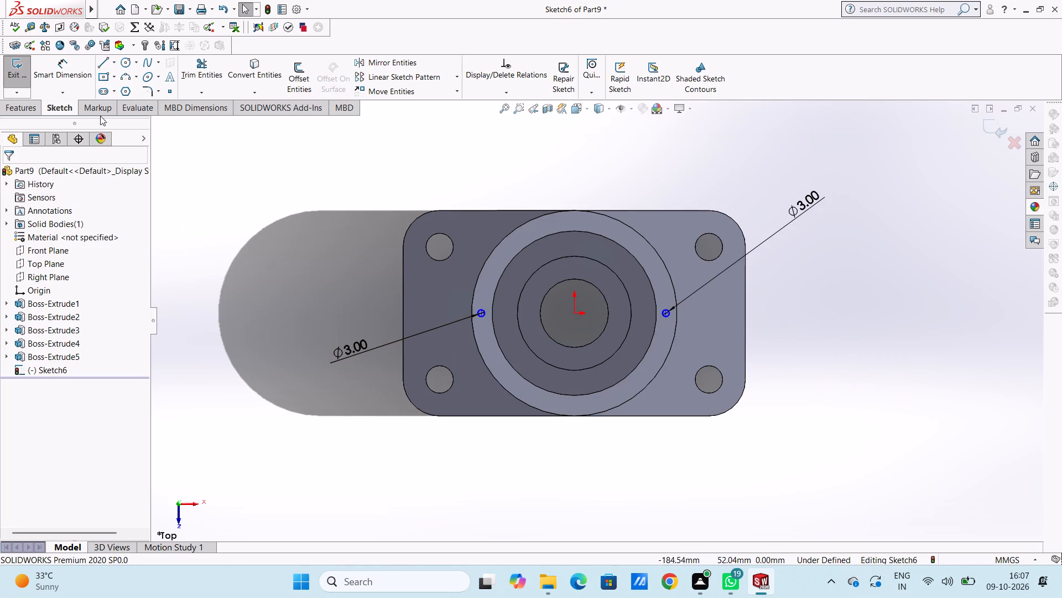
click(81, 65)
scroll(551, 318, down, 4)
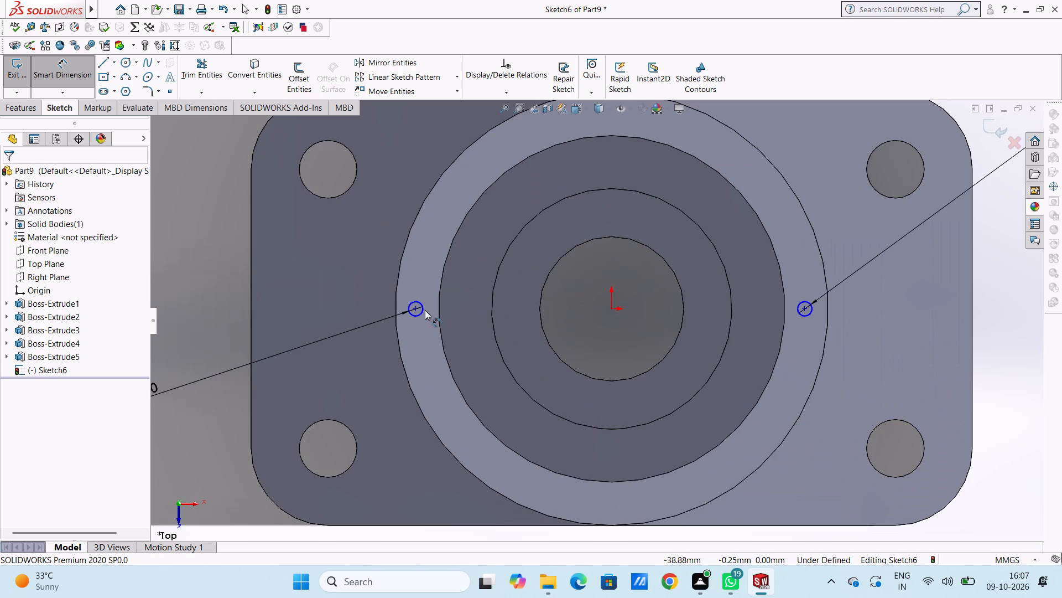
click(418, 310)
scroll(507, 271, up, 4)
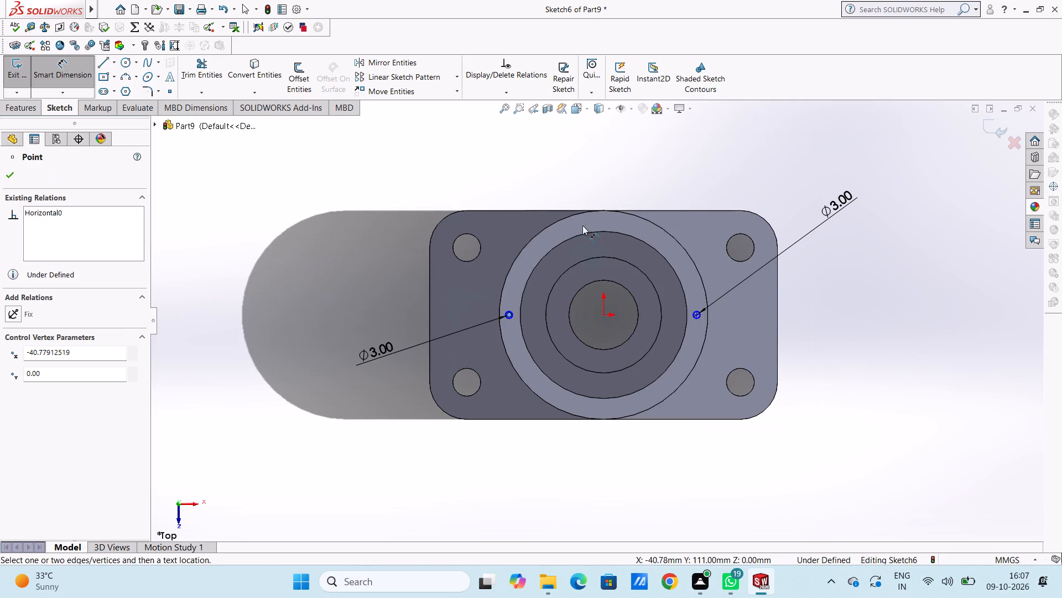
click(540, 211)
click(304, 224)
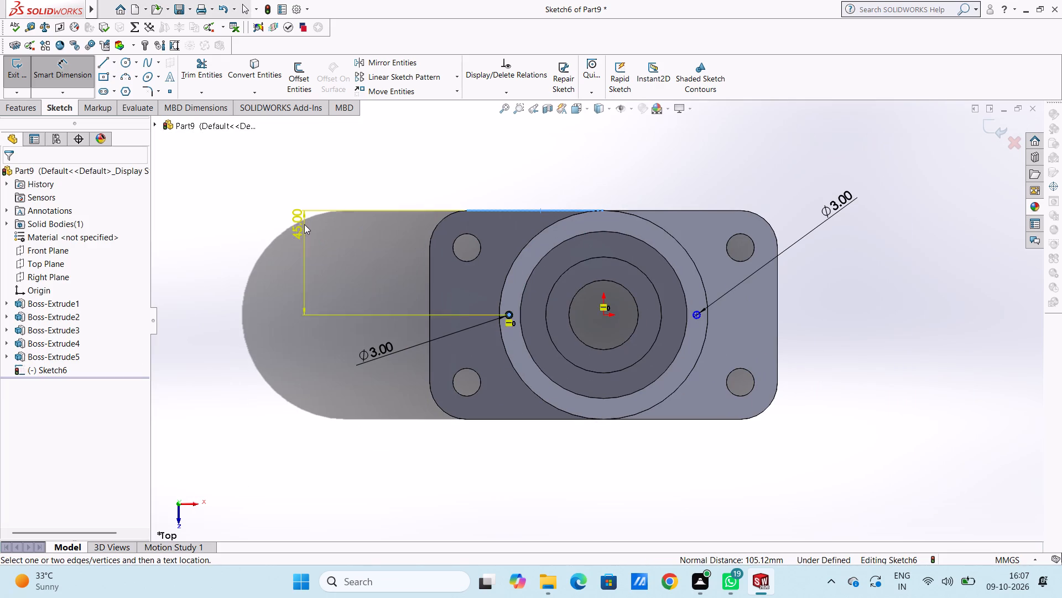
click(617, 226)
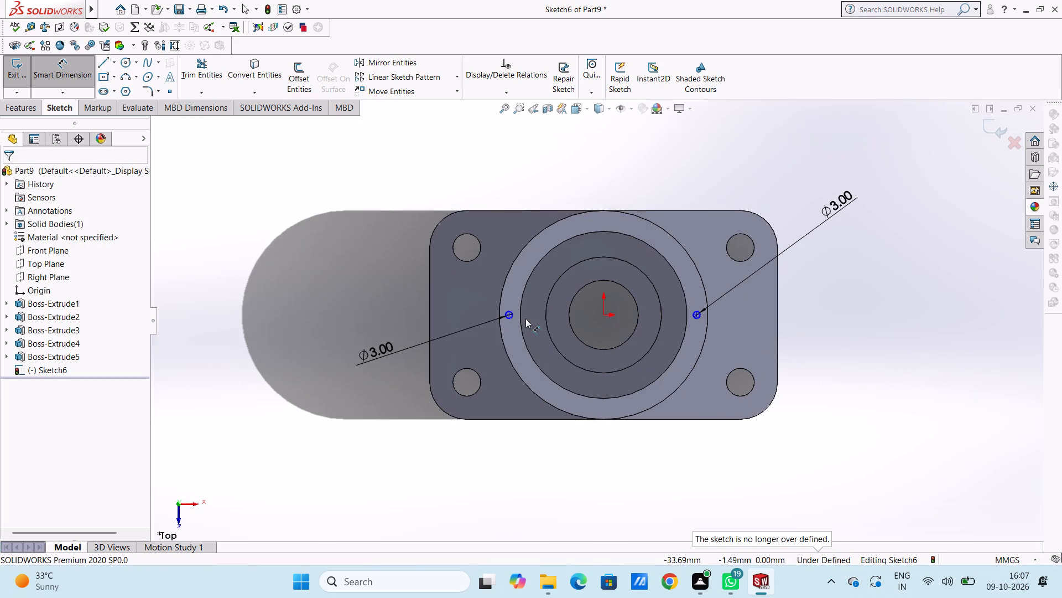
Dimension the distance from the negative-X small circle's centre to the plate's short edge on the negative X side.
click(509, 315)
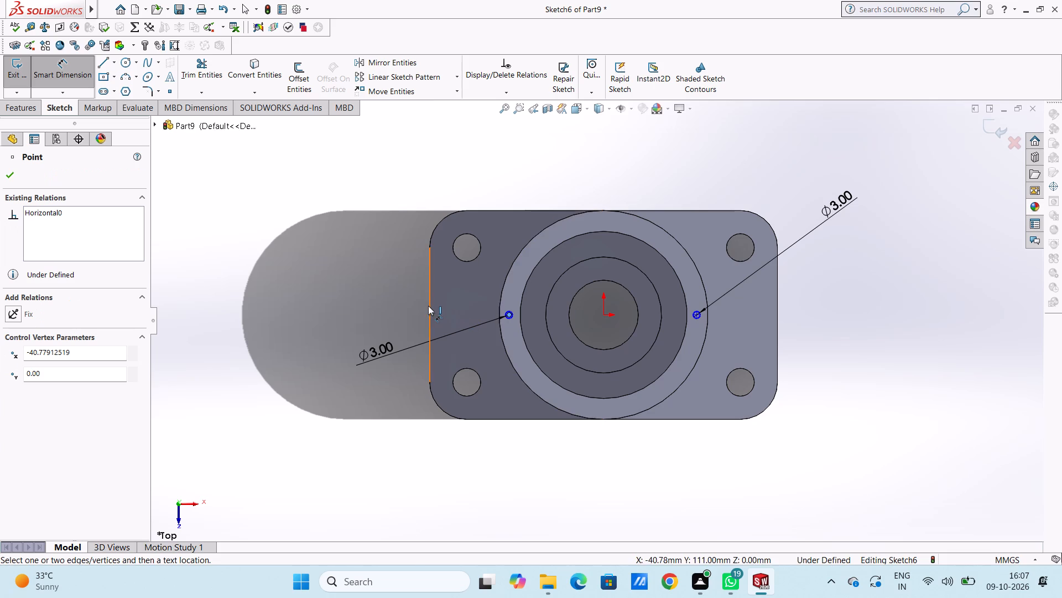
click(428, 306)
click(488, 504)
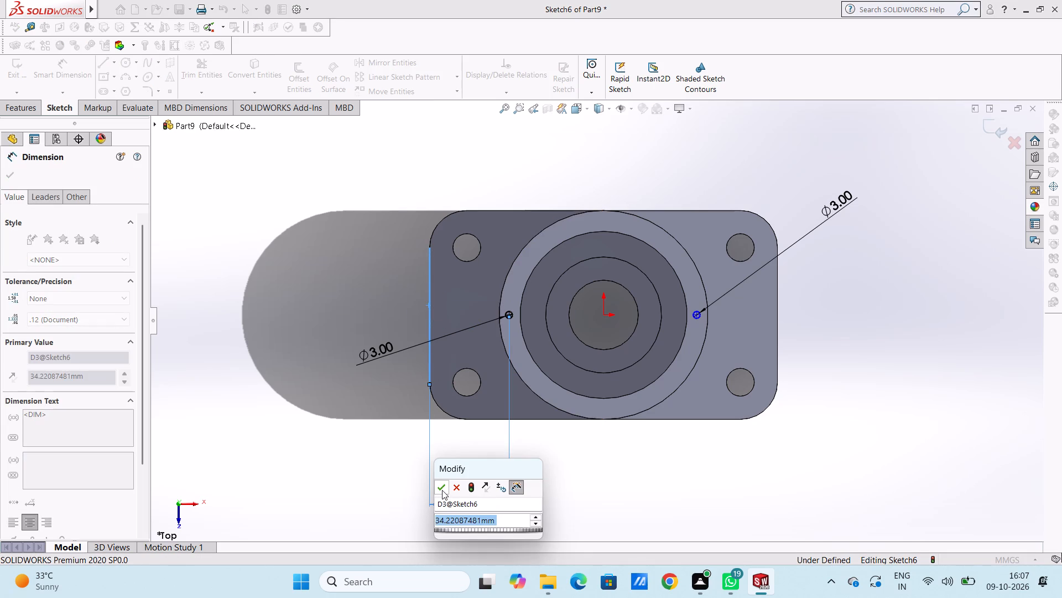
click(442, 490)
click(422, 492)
Dimension the distance between the centres of the two small circles and set it to 84 mm.
scroll(547, 334, down, 4)
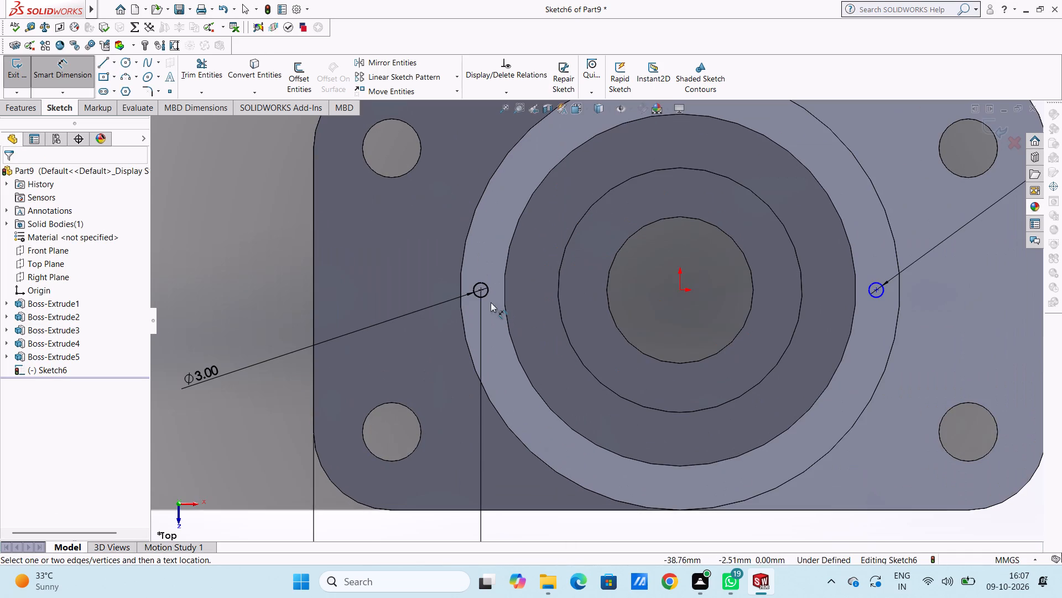
click(481, 290)
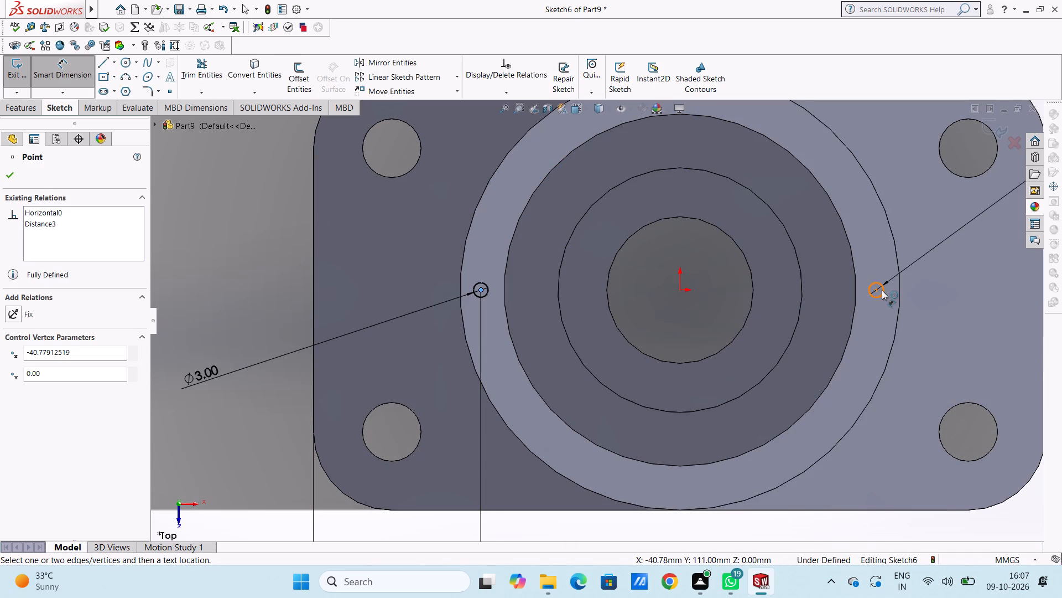
click(878, 289)
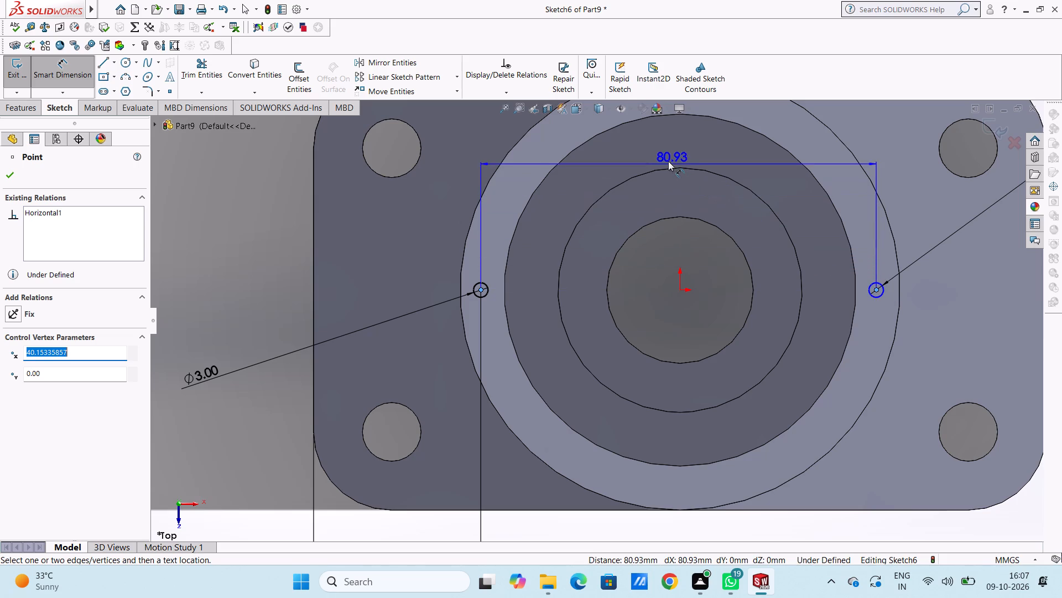
scroll(667, 161, up, 5)
click(648, 153)
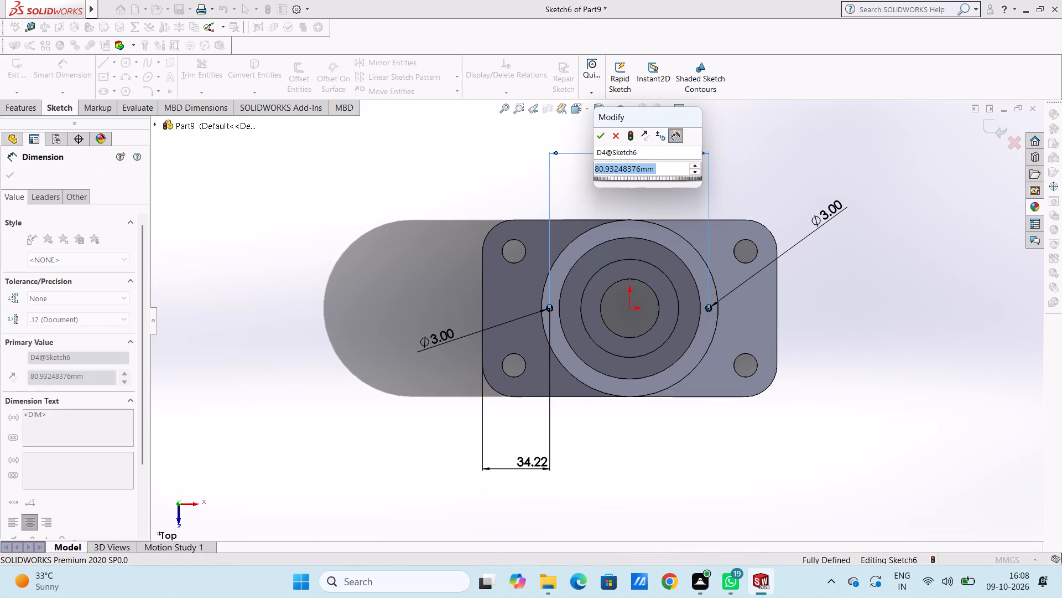
text(84)
key(Return)
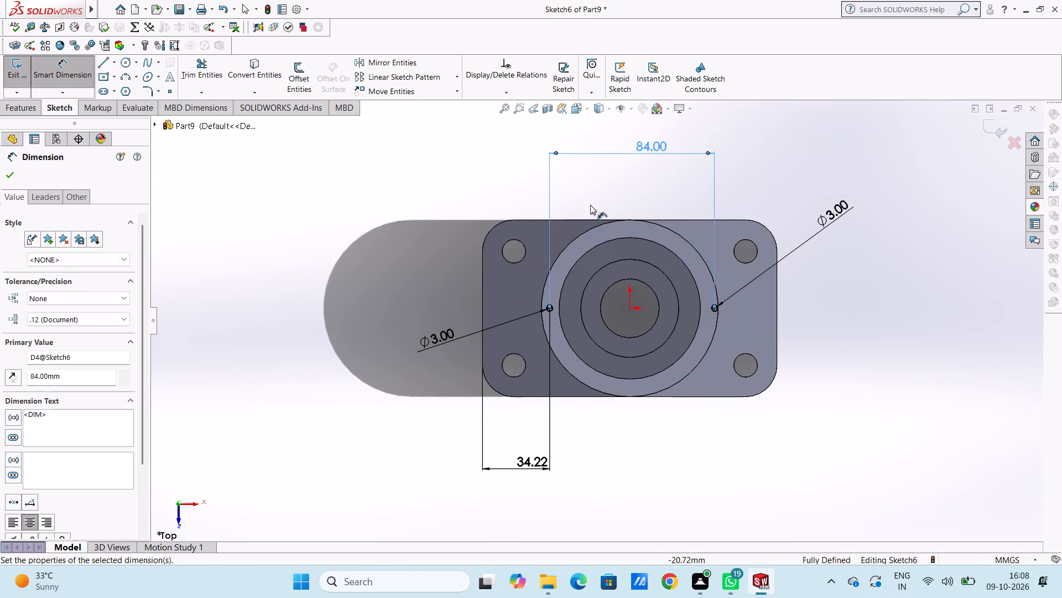
click(353, 323)
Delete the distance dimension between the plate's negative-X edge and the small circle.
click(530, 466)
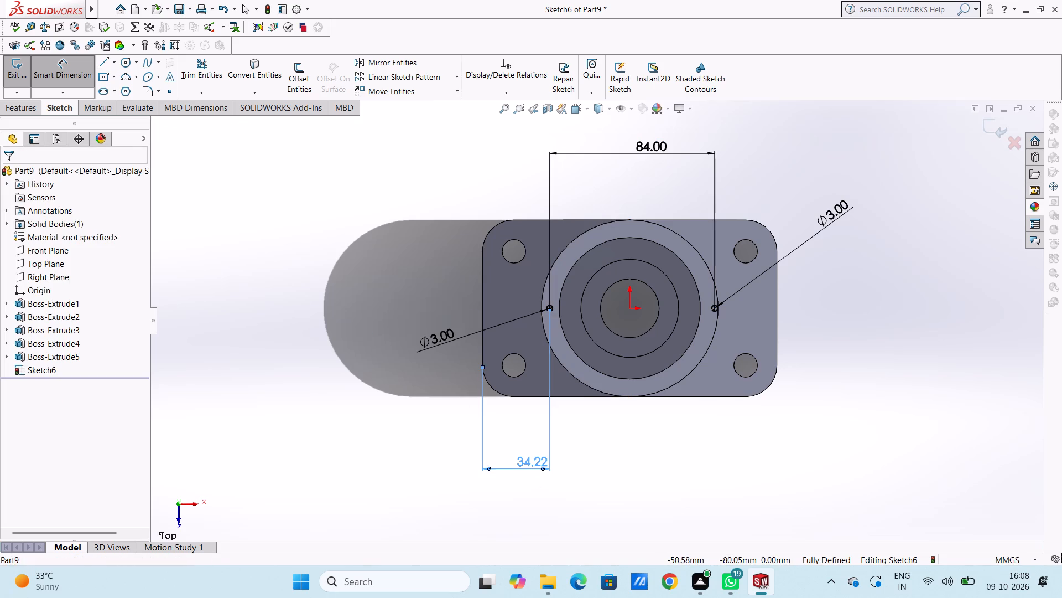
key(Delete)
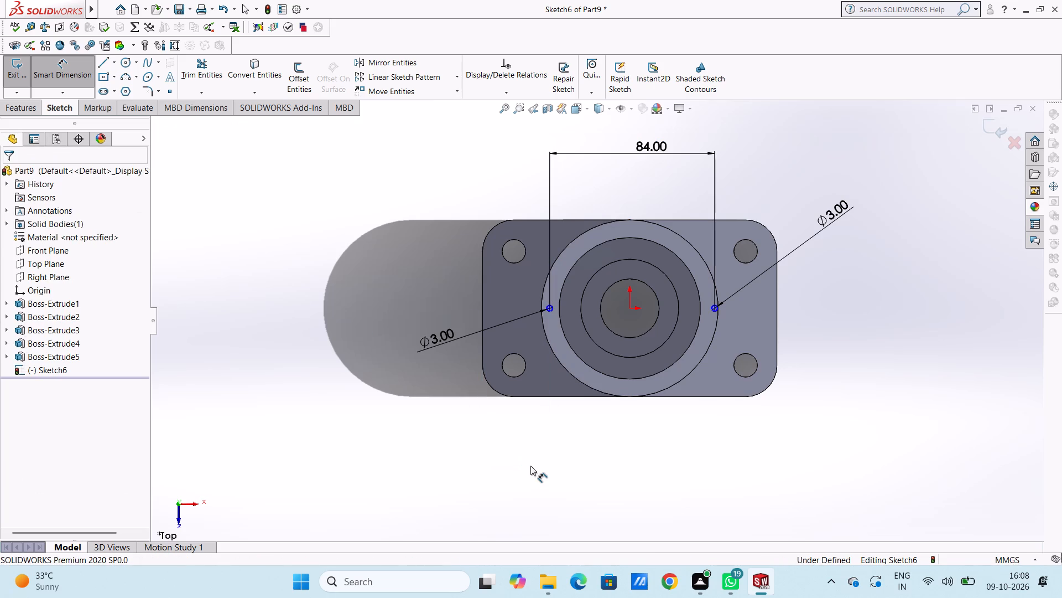
Dimension the distance from the negative-X small circle's centre to the origin and set it to 42 mm.
scroll(615, 316, down, 6)
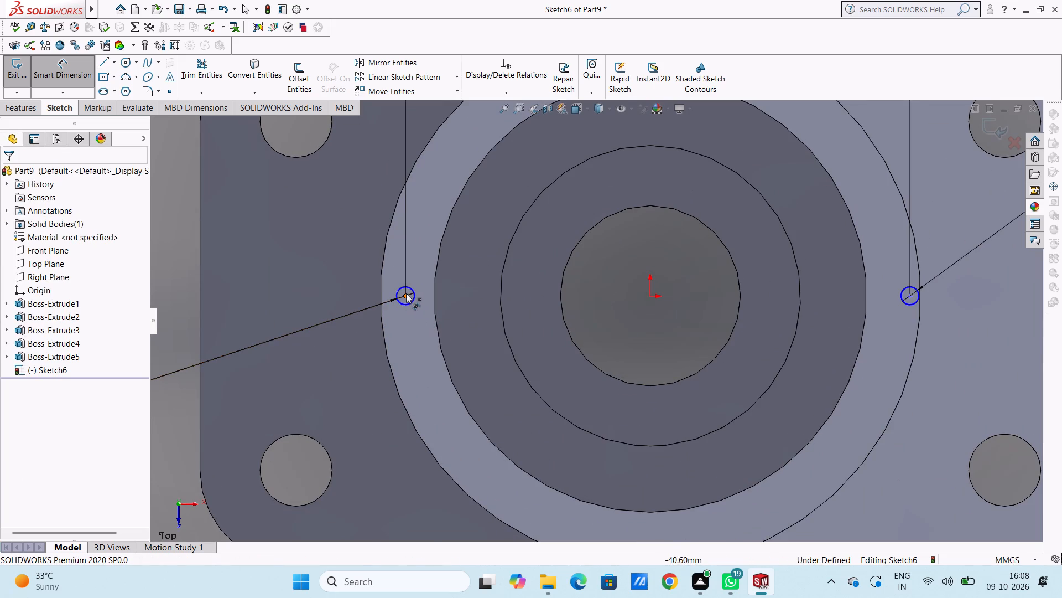
click(406, 293)
click(652, 297)
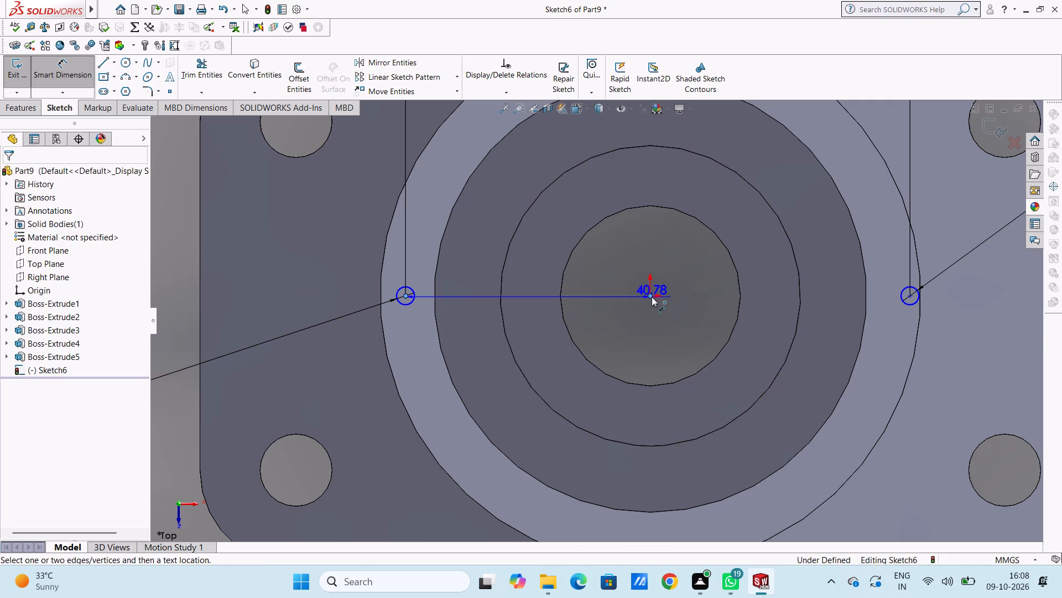
scroll(648, 342, up, 9)
click(449, 478)
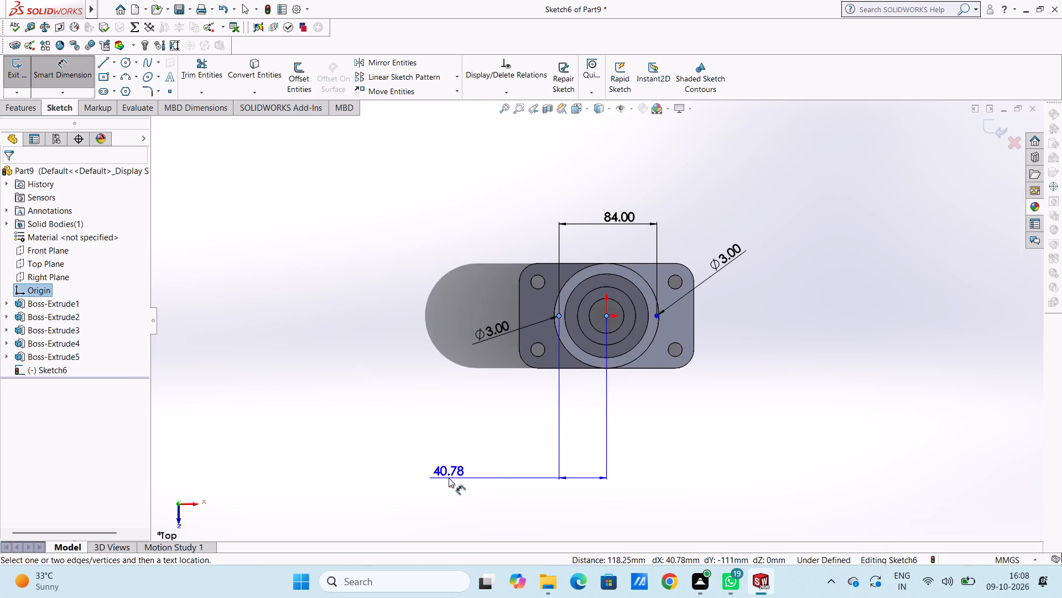
text(42)
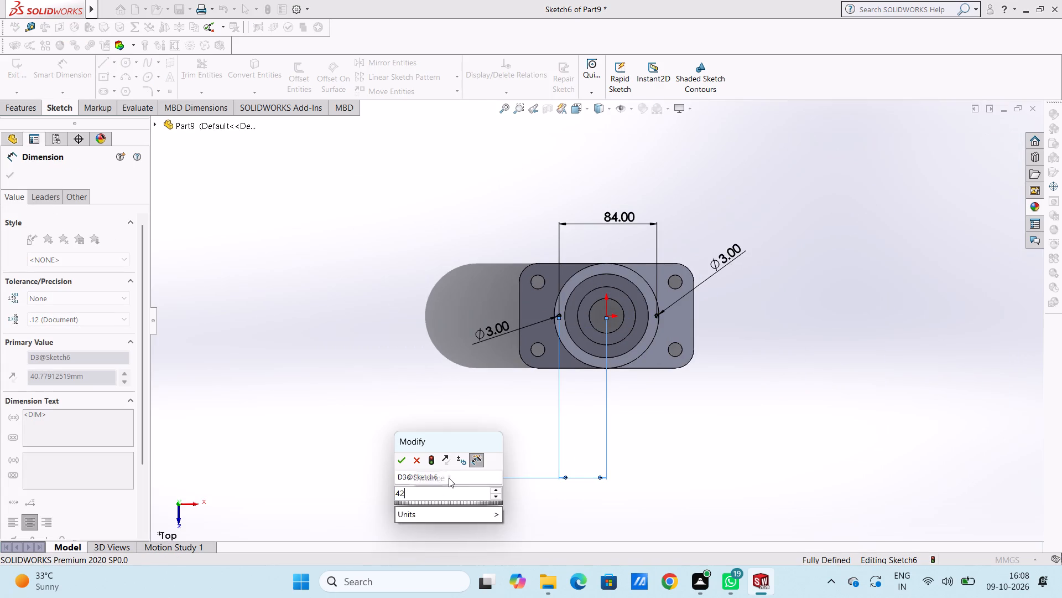
key(Return)
click(417, 369)
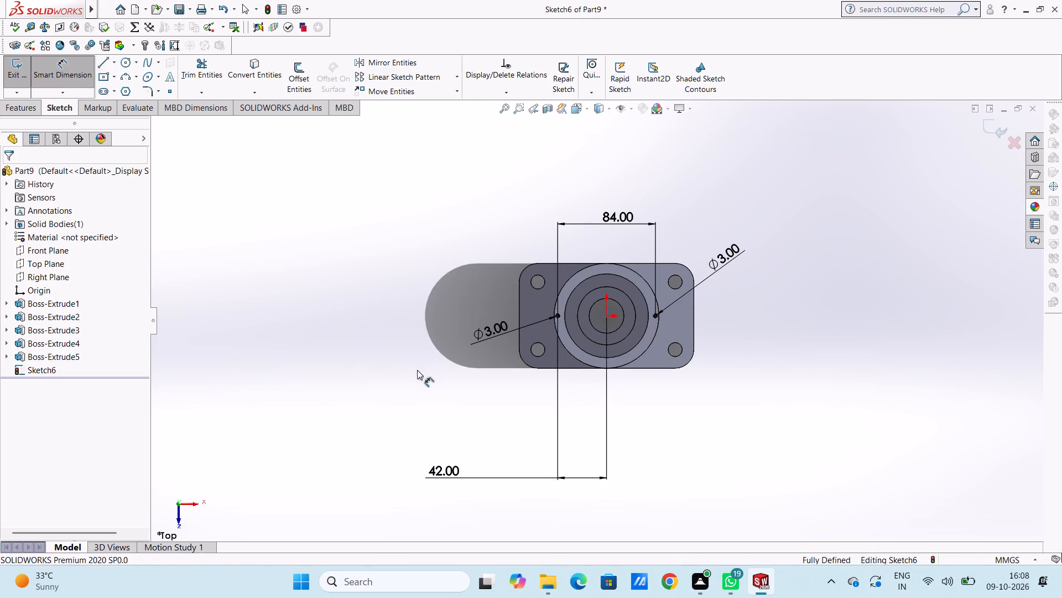
middle_drag(438, 432, 414, 323)
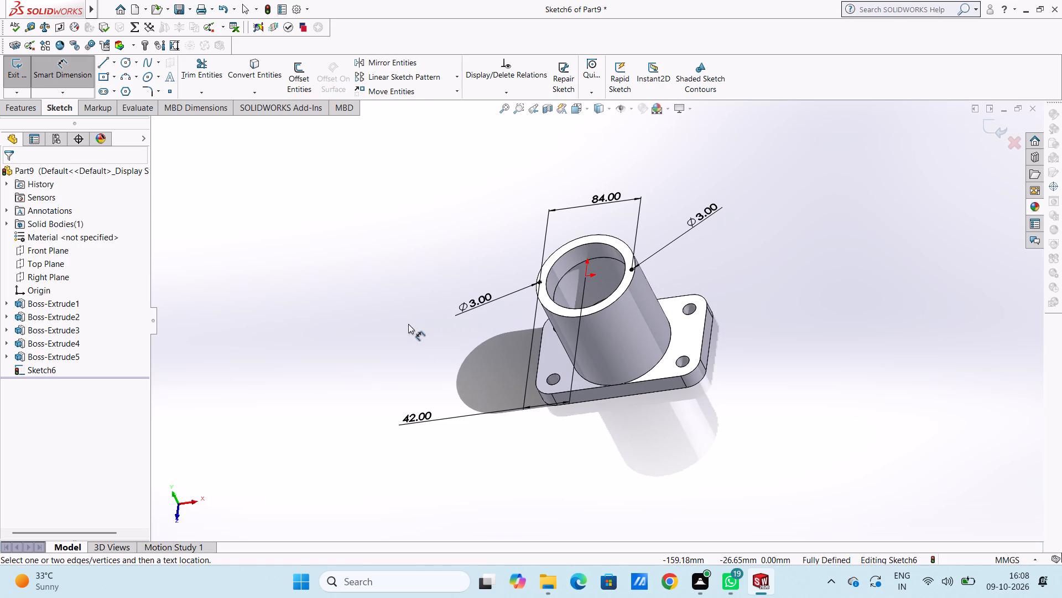
click(61, 73)
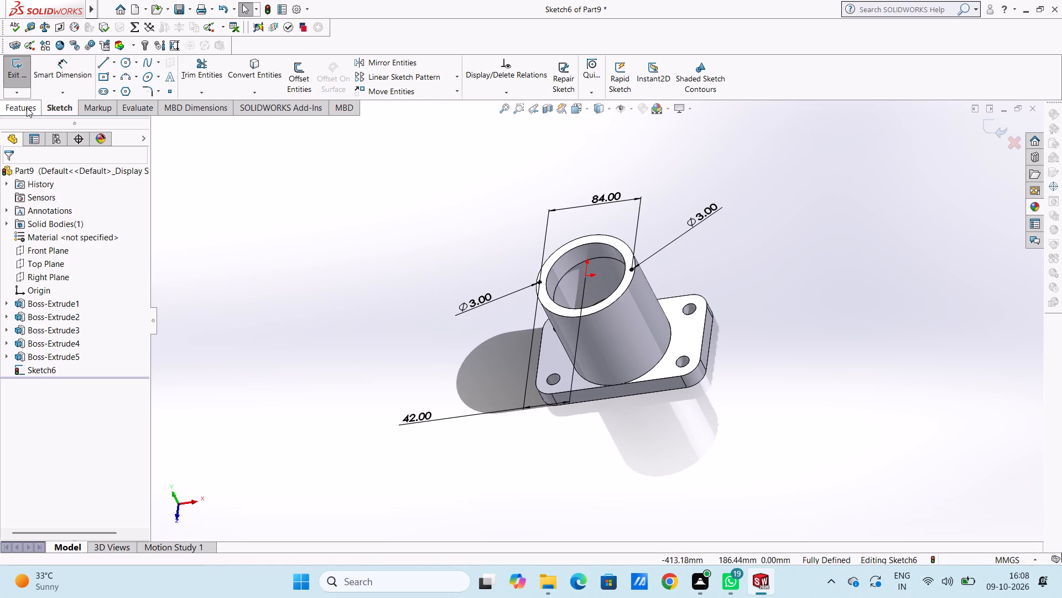
Cut-extrude the two 3 mm circles into the ring's rim with a blind depth of 9 mm.
click(27, 107)
click(189, 73)
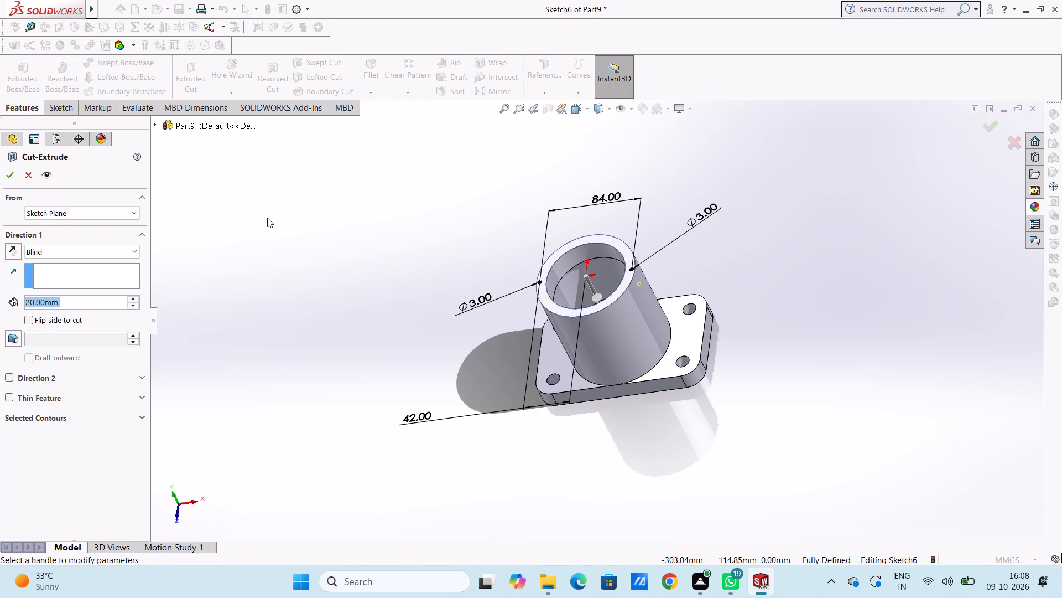
key(9)
key(Return)
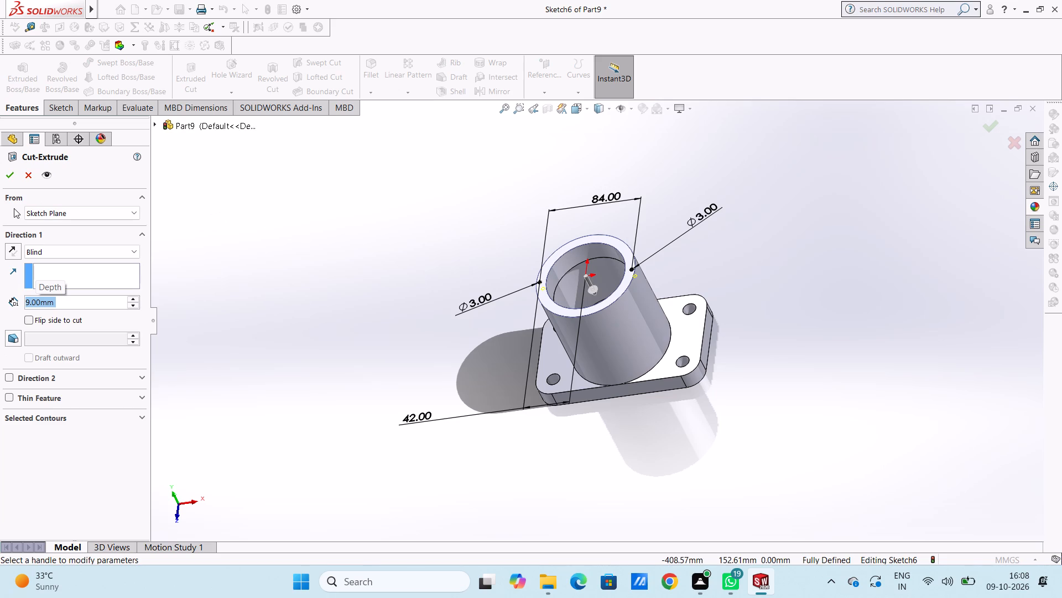
click(8, 174)
click(345, 320)
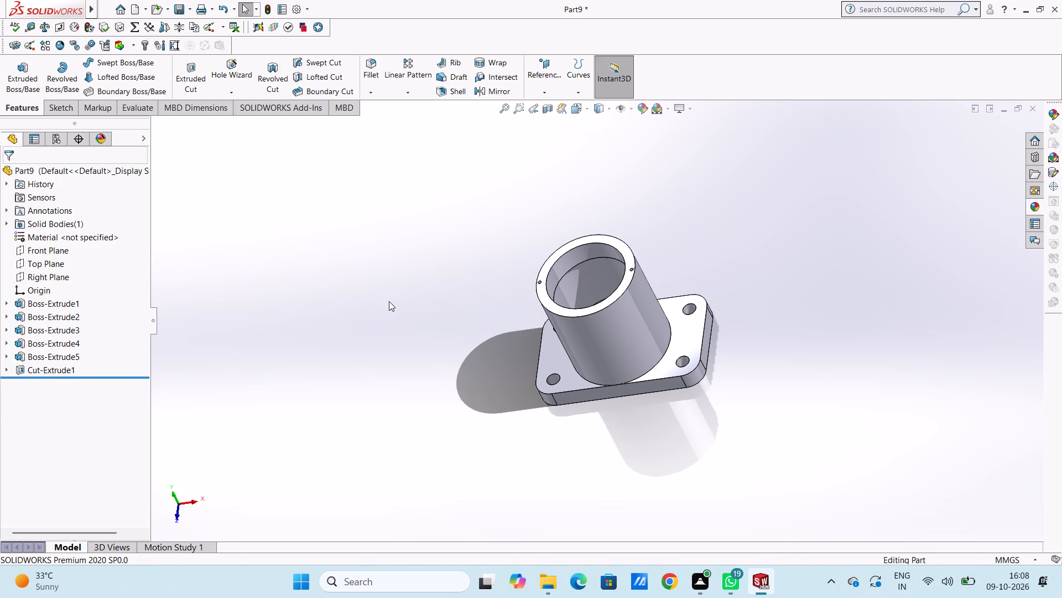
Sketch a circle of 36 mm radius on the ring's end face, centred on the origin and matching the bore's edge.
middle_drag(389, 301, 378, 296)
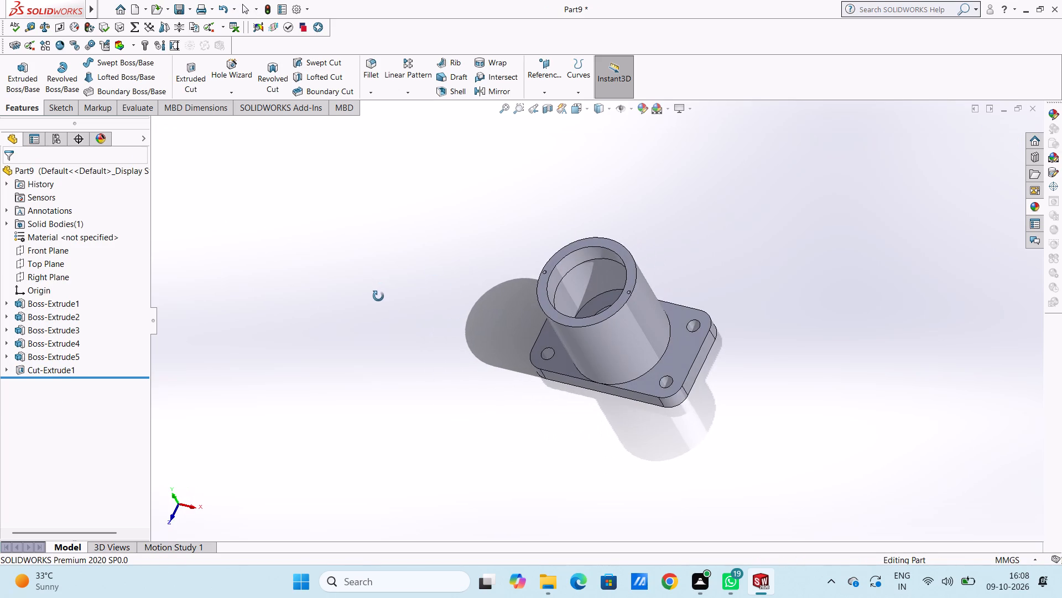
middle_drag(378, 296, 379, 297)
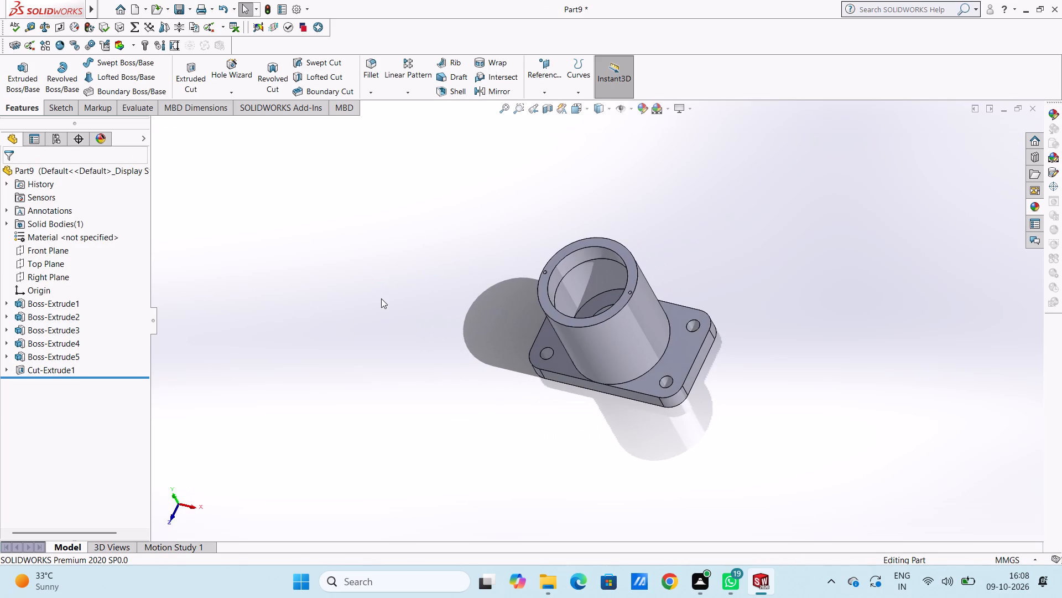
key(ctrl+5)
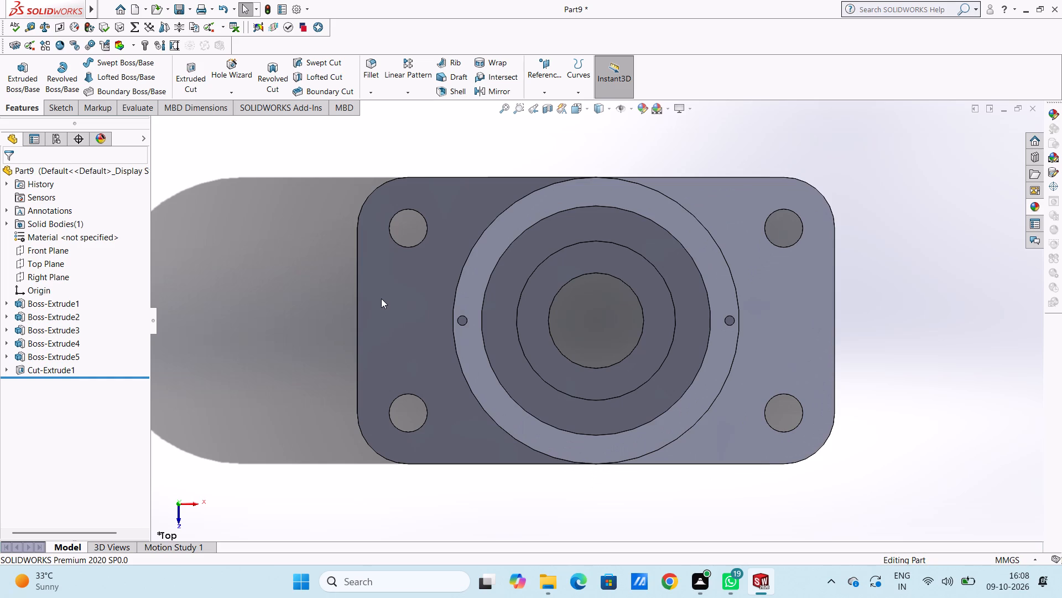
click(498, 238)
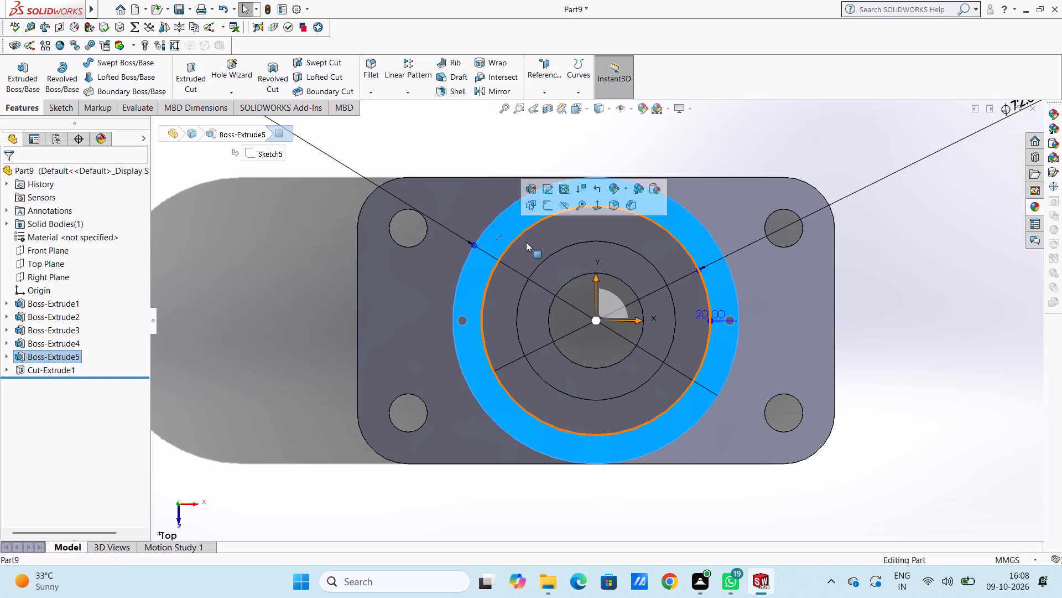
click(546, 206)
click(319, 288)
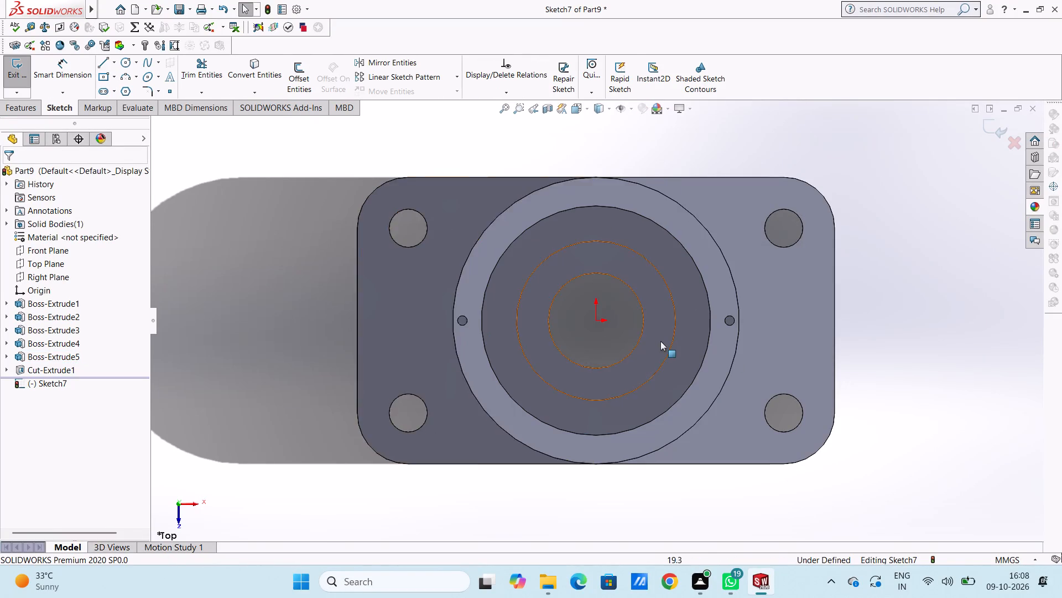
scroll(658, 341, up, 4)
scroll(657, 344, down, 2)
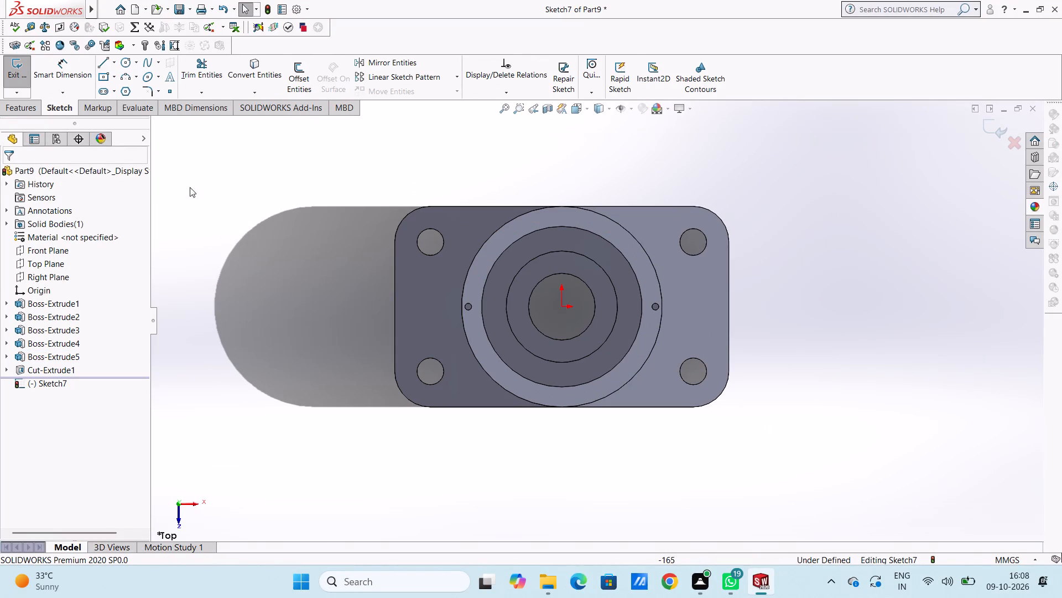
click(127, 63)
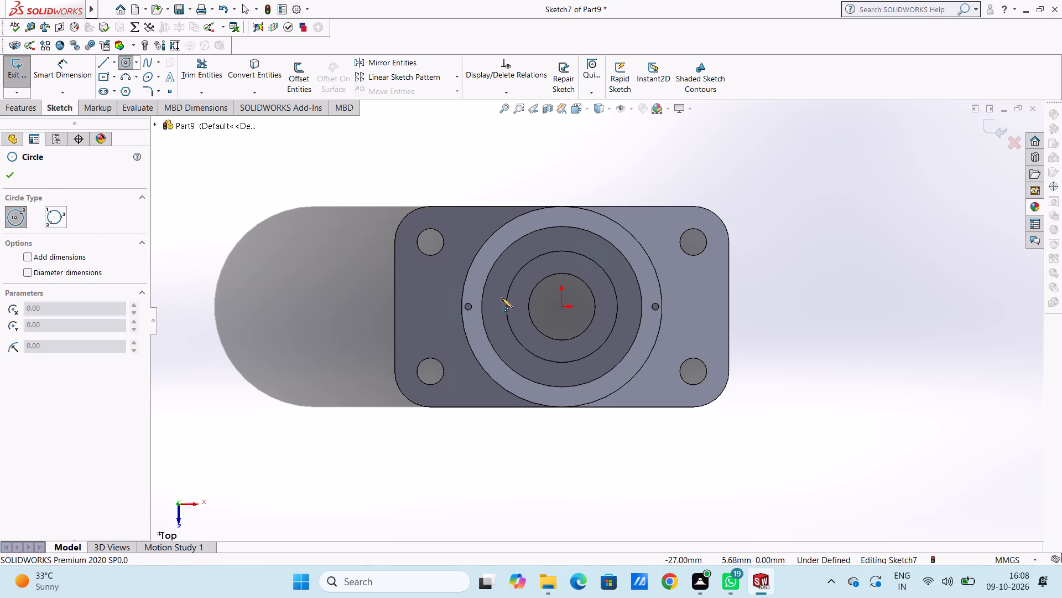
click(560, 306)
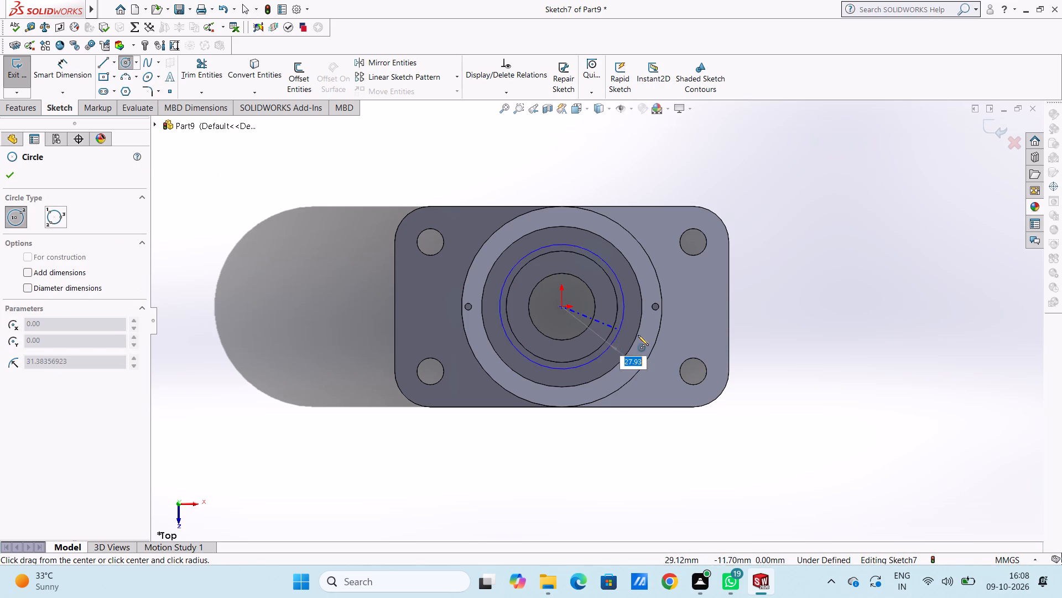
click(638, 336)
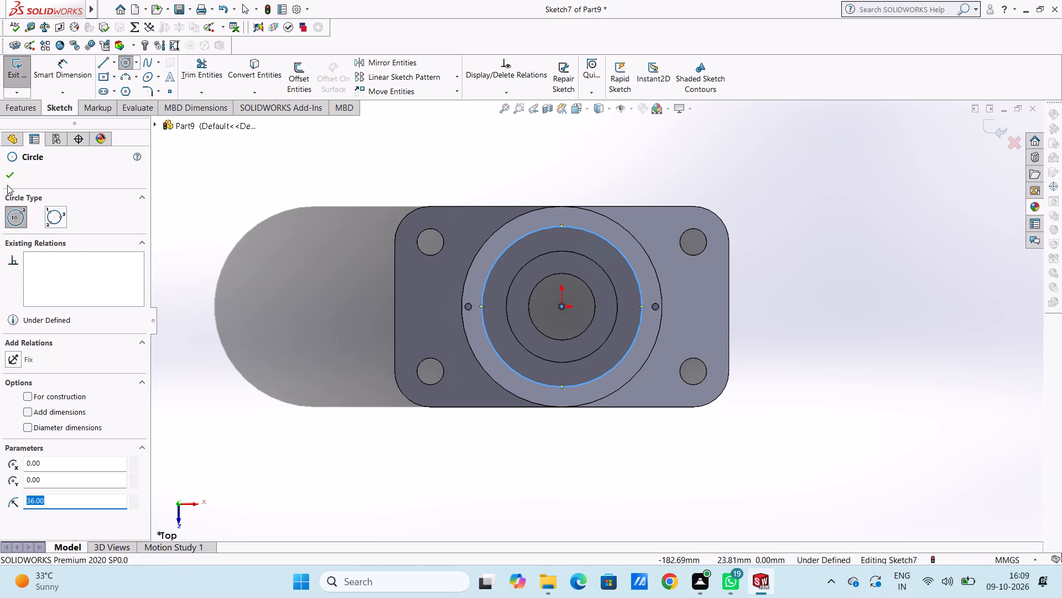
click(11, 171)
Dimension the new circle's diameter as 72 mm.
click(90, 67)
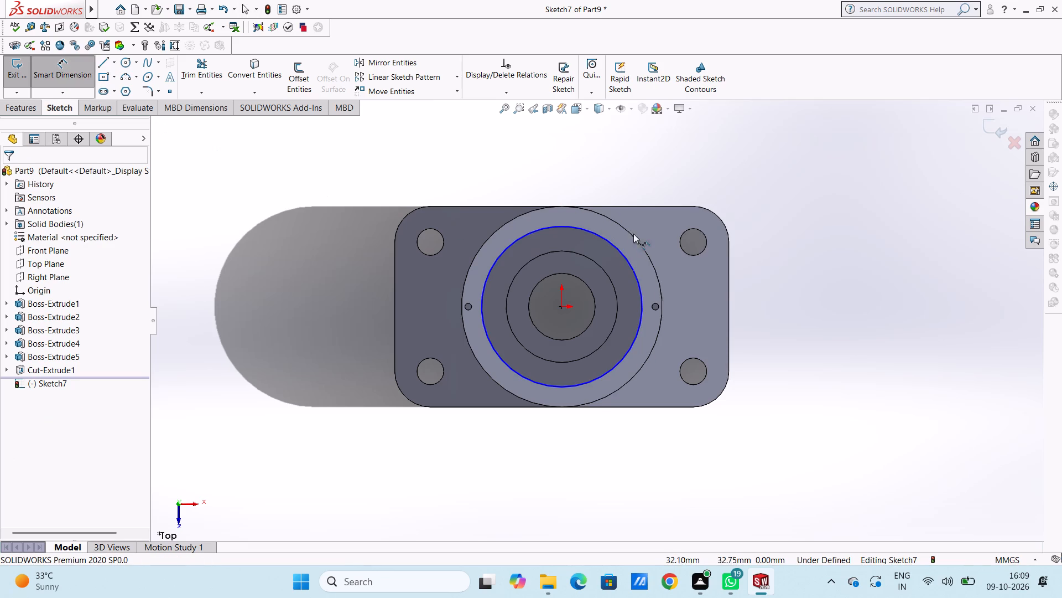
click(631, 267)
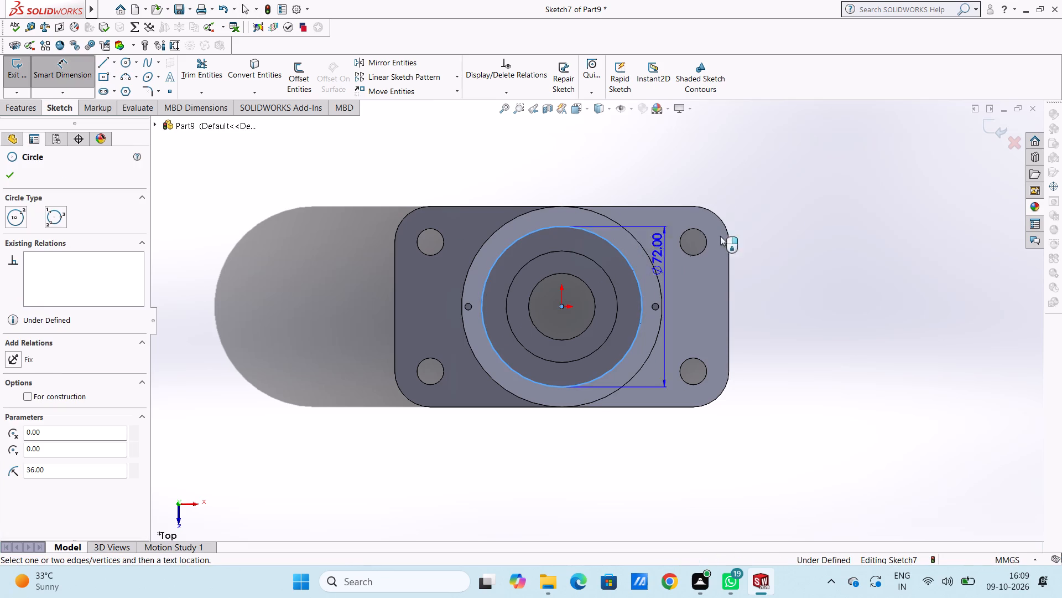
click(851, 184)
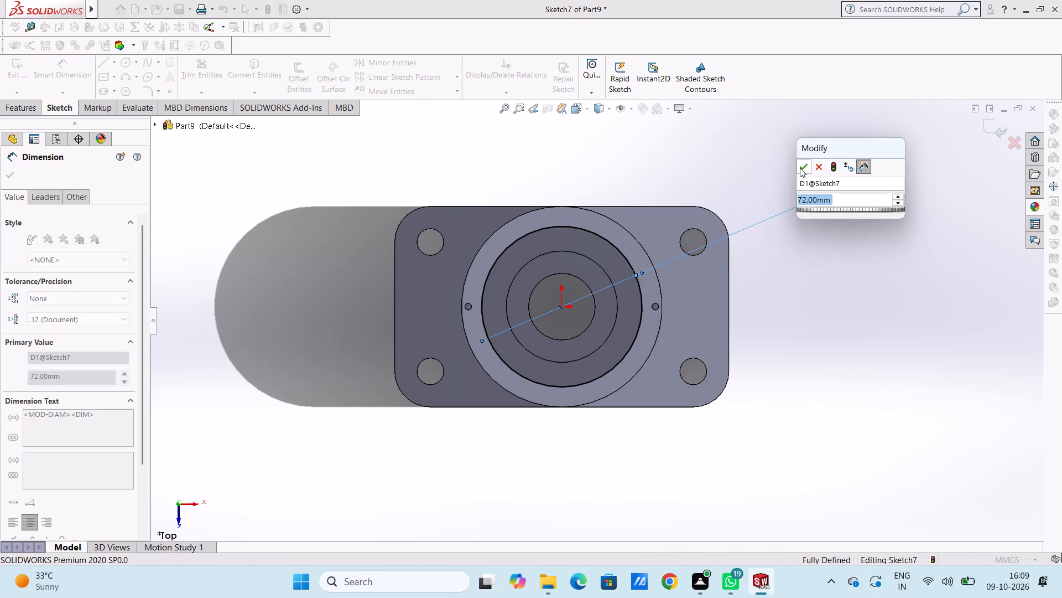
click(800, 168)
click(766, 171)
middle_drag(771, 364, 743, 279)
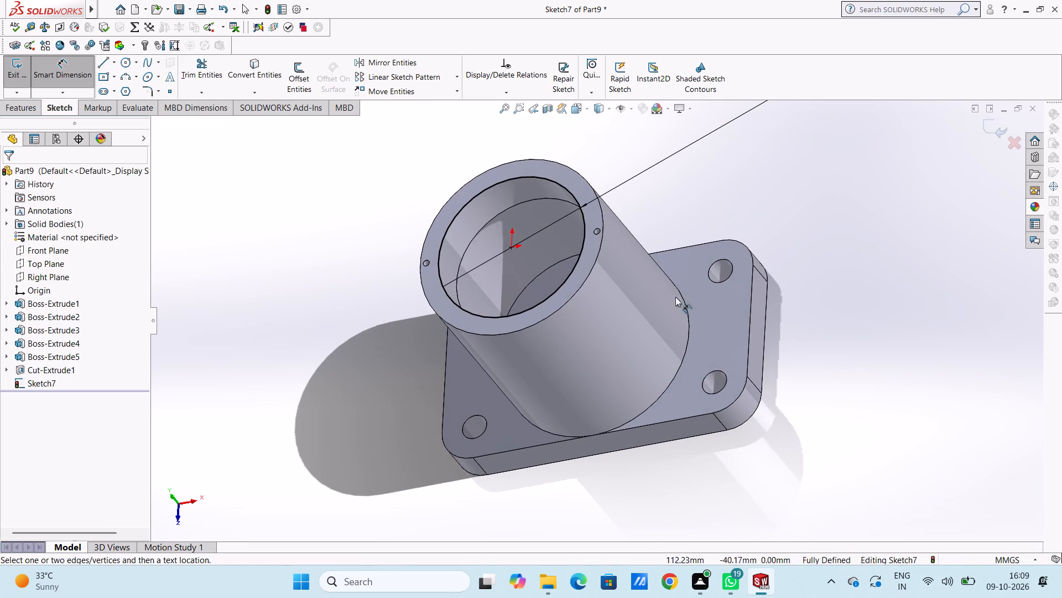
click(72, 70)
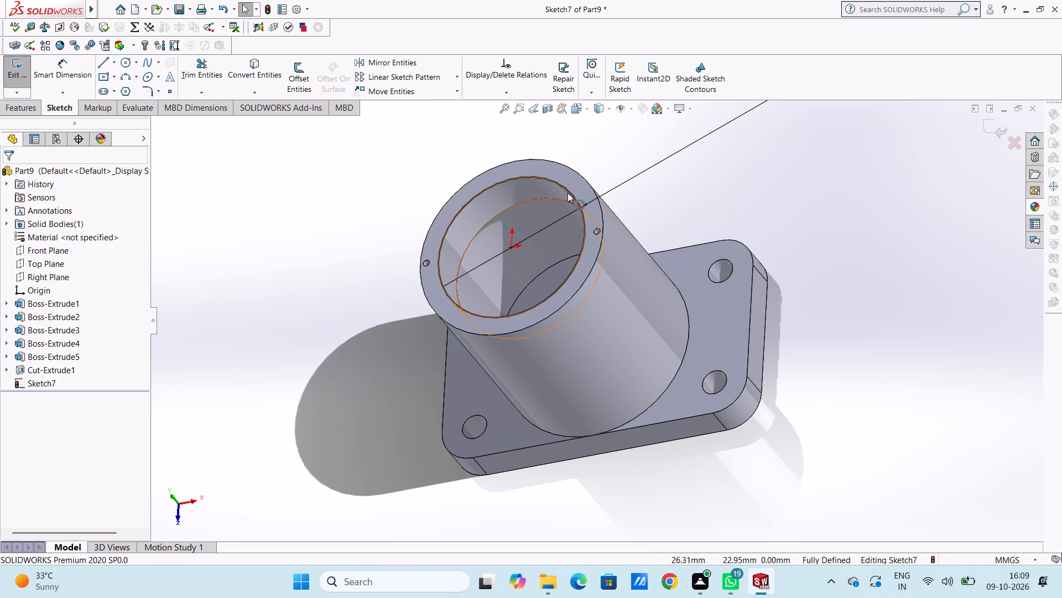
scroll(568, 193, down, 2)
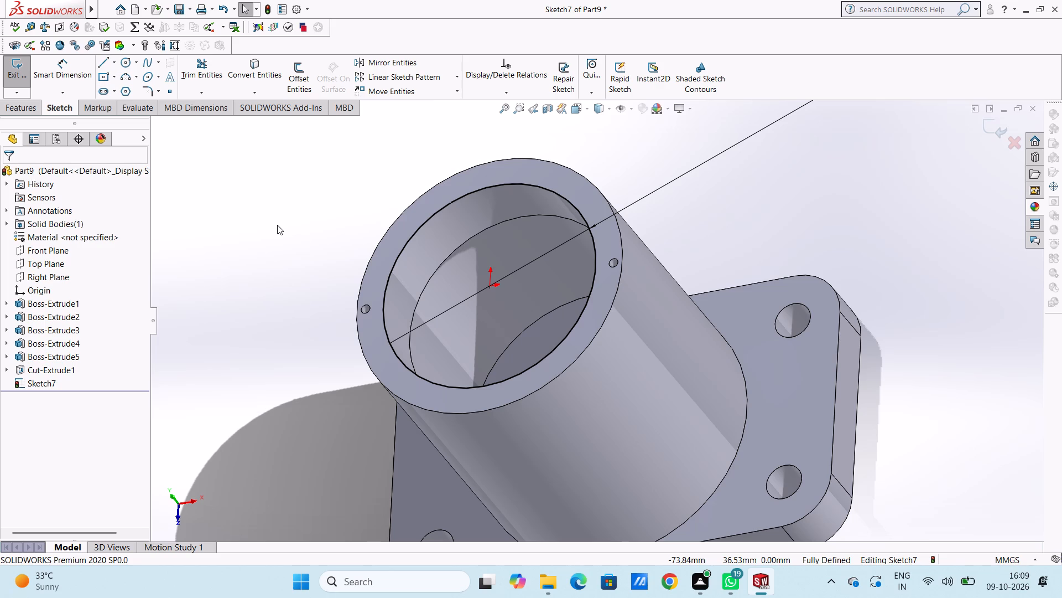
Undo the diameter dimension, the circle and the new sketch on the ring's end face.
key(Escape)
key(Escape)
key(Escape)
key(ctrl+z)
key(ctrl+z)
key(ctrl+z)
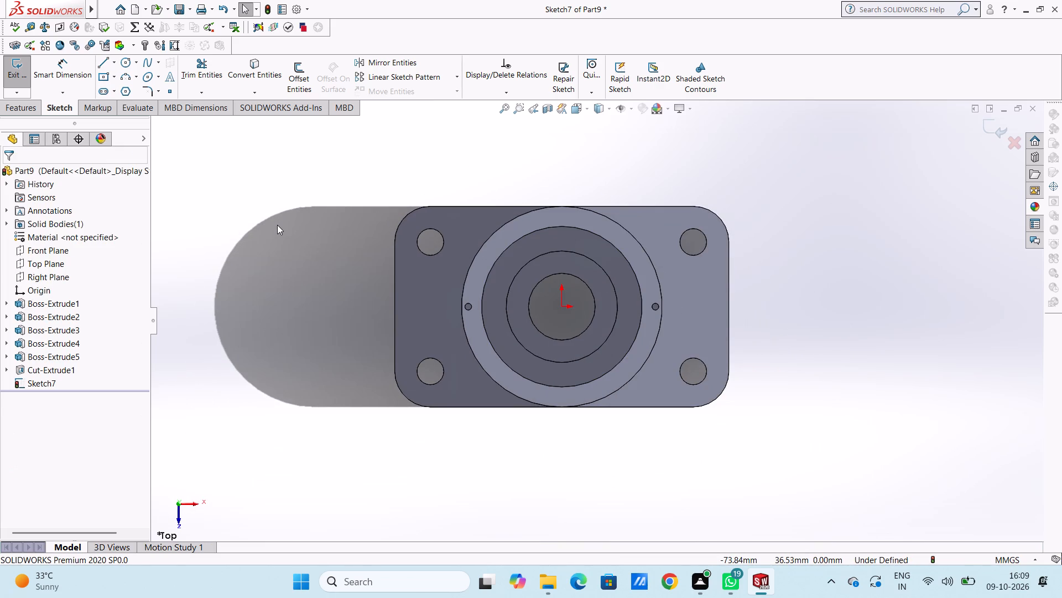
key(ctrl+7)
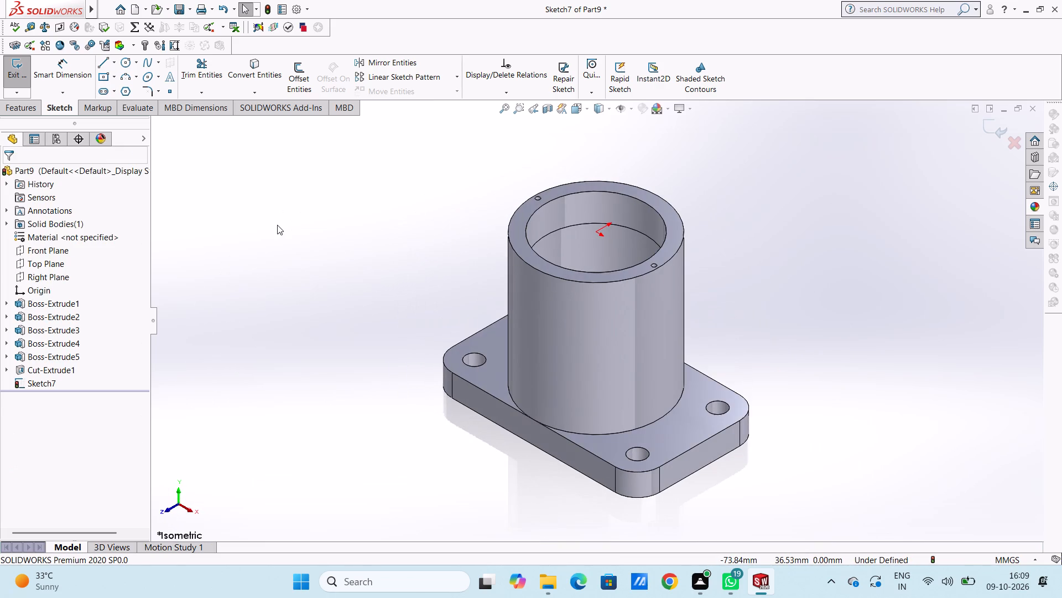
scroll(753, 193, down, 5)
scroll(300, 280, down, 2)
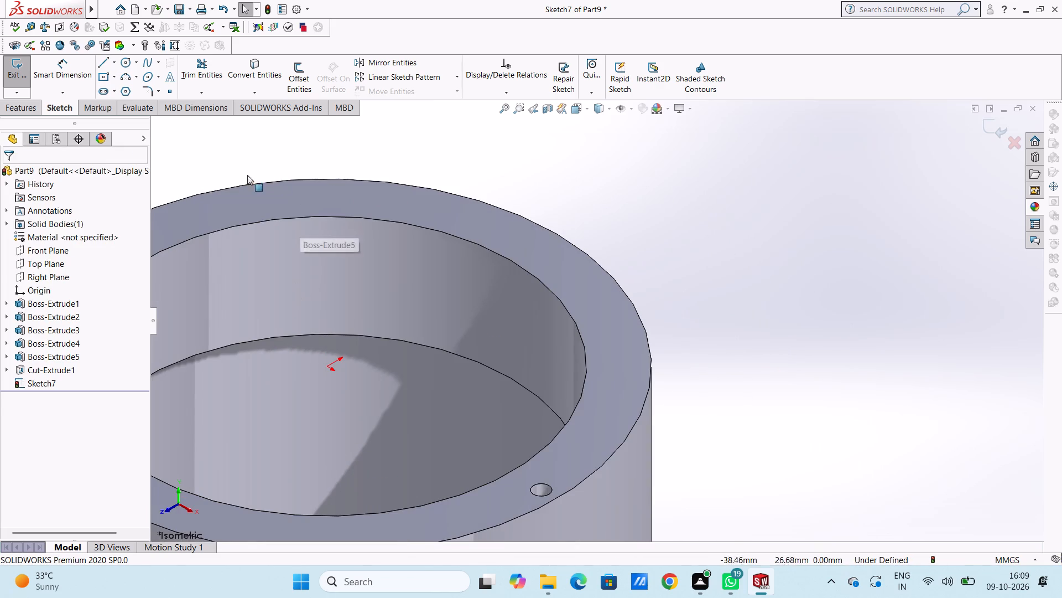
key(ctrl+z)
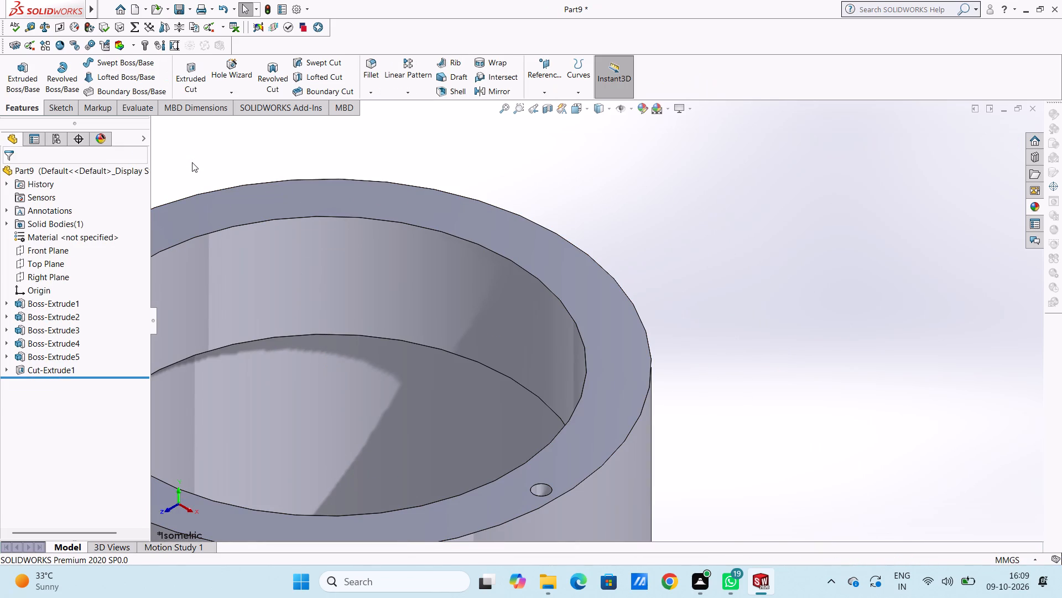
Chamfer the inner circular edge of the ring's end face by 4 mm at 45 degrees.
click(370, 93)
click(389, 121)
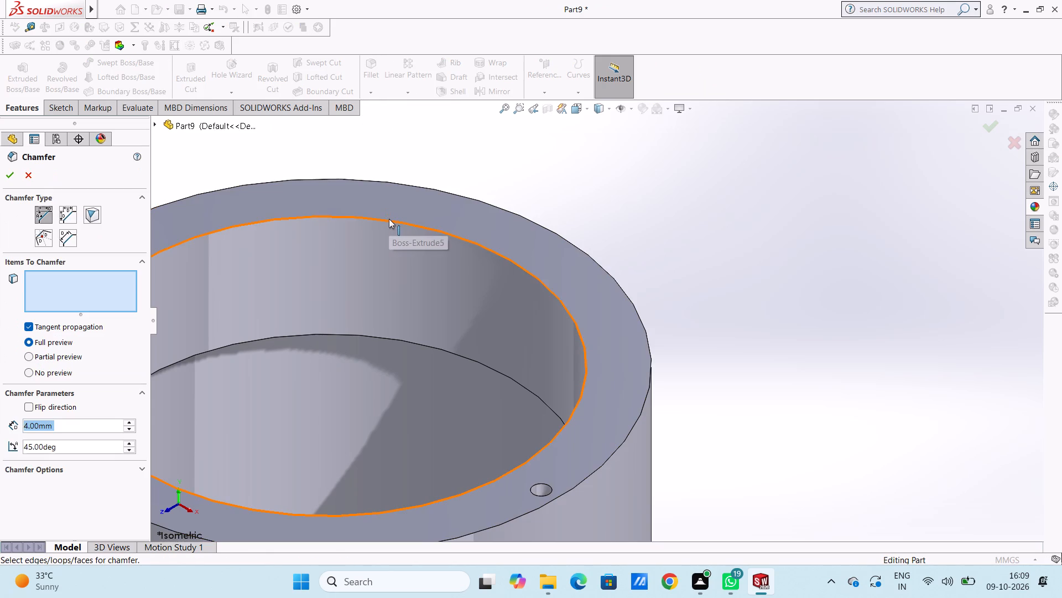
click(390, 221)
scroll(376, 252, up, 3)
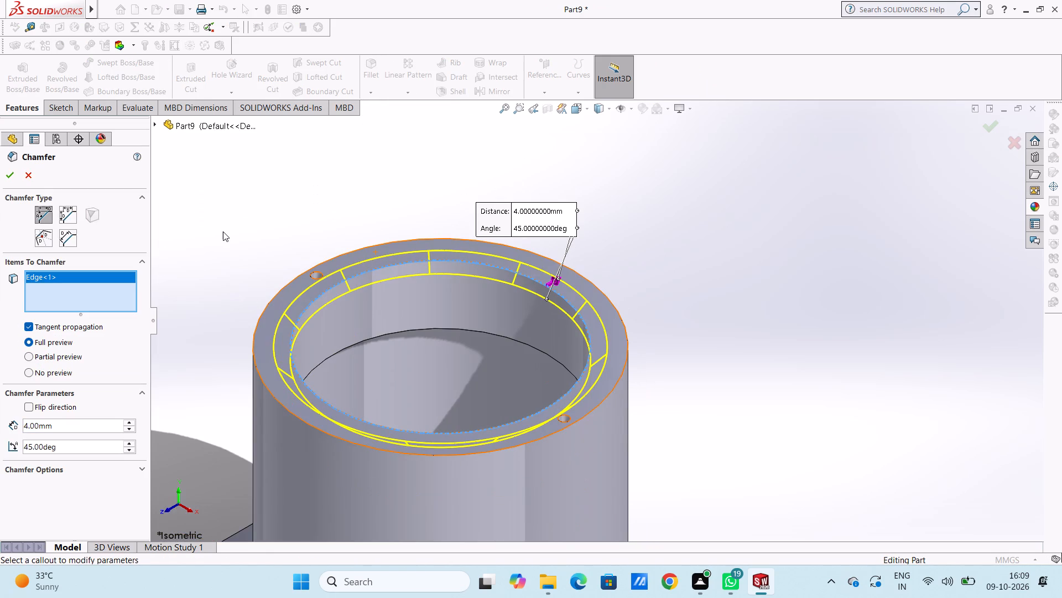
middle_drag(223, 231, 269, 233)
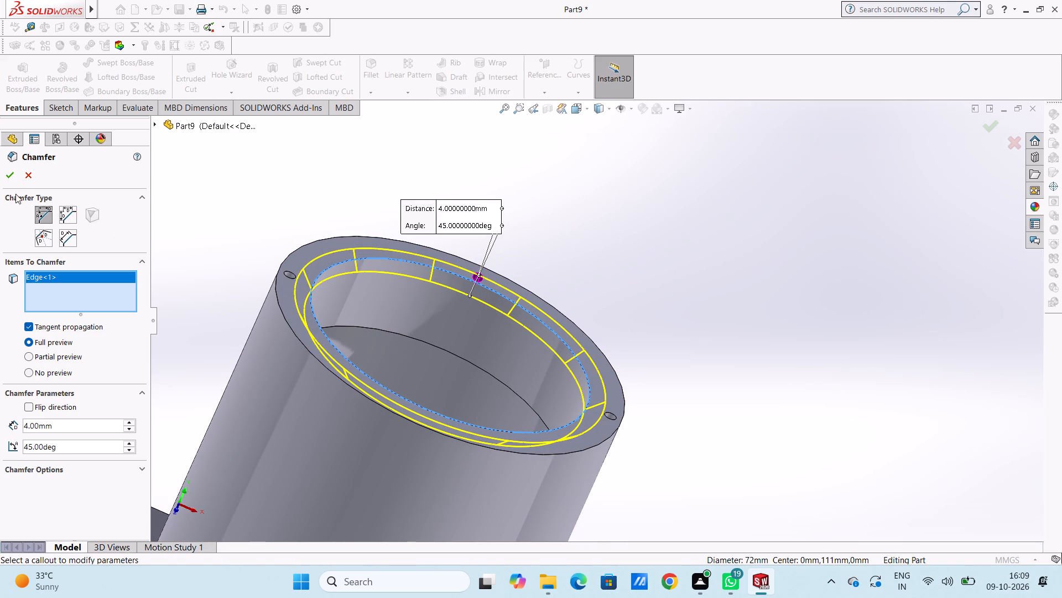
click(12, 177)
scroll(242, 217, up, 5)
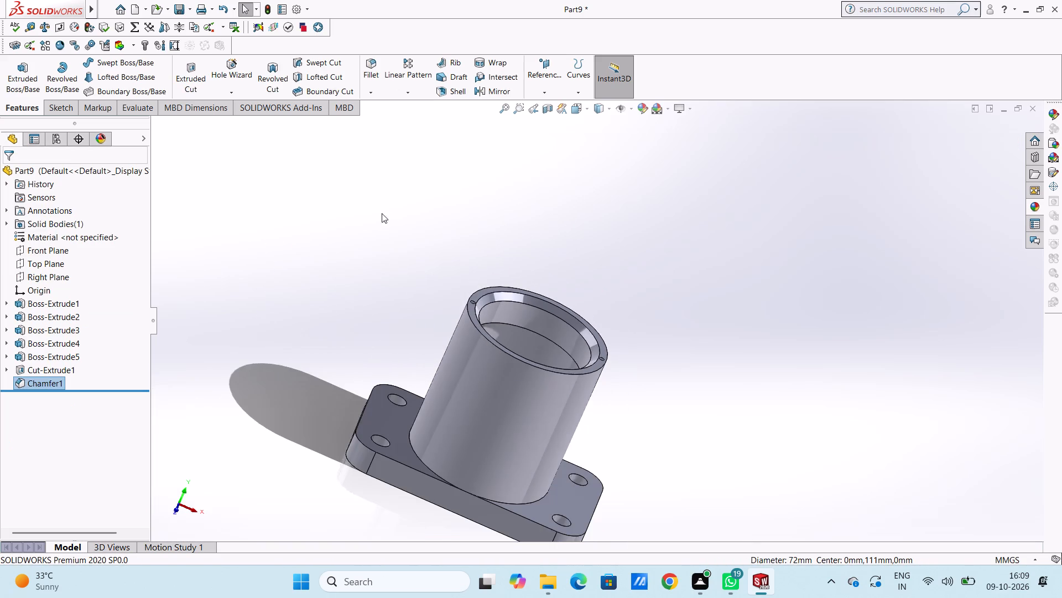
Examine the chamfered edge and the bore wall inside the ring.
middle_drag(388, 215, 349, 269)
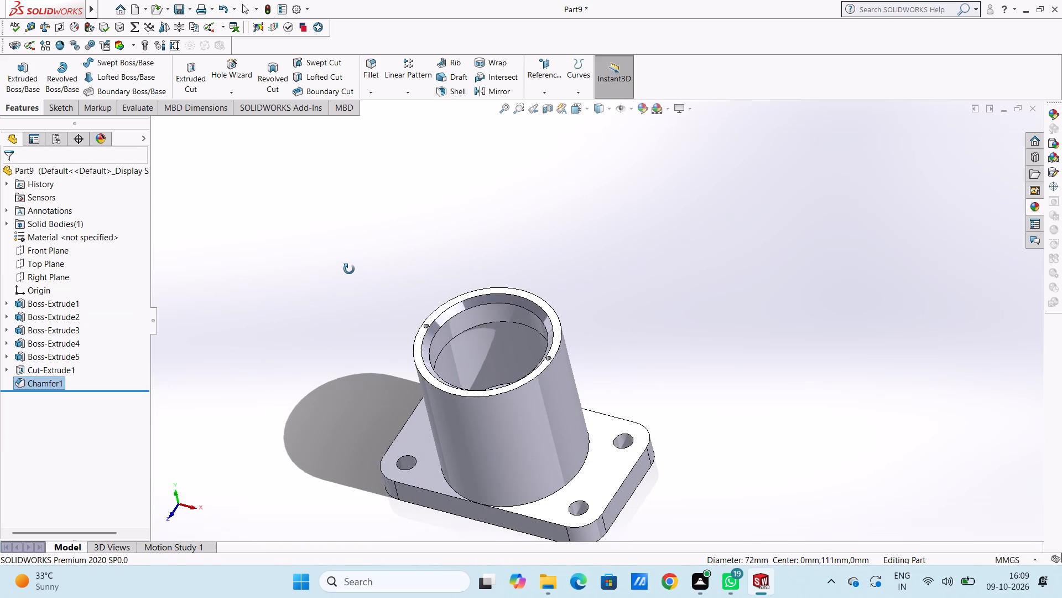
middle_drag(349, 269, 355, 262)
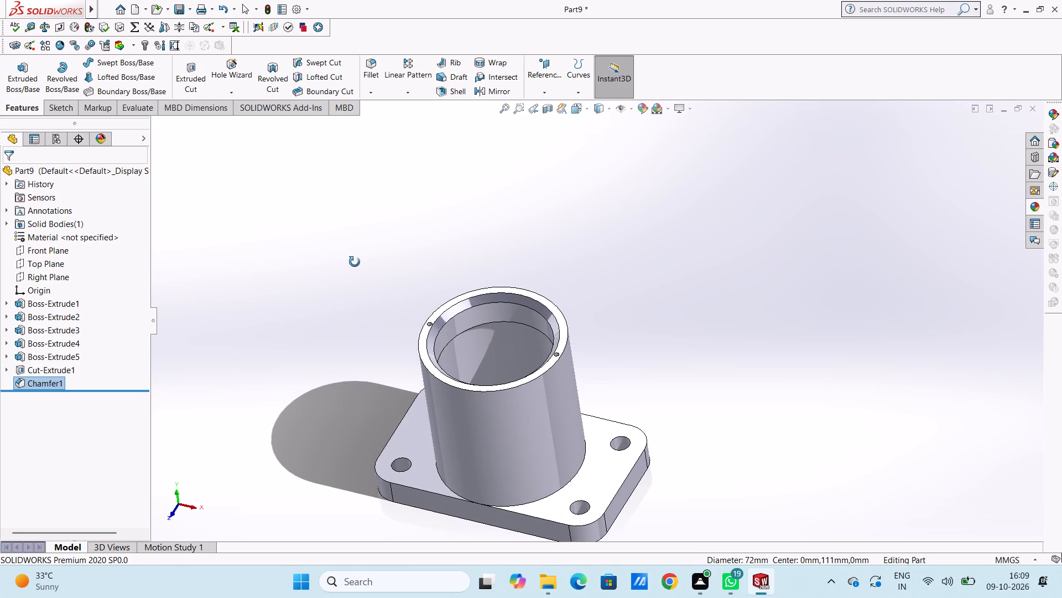
middle_drag(355, 262, 351, 262)
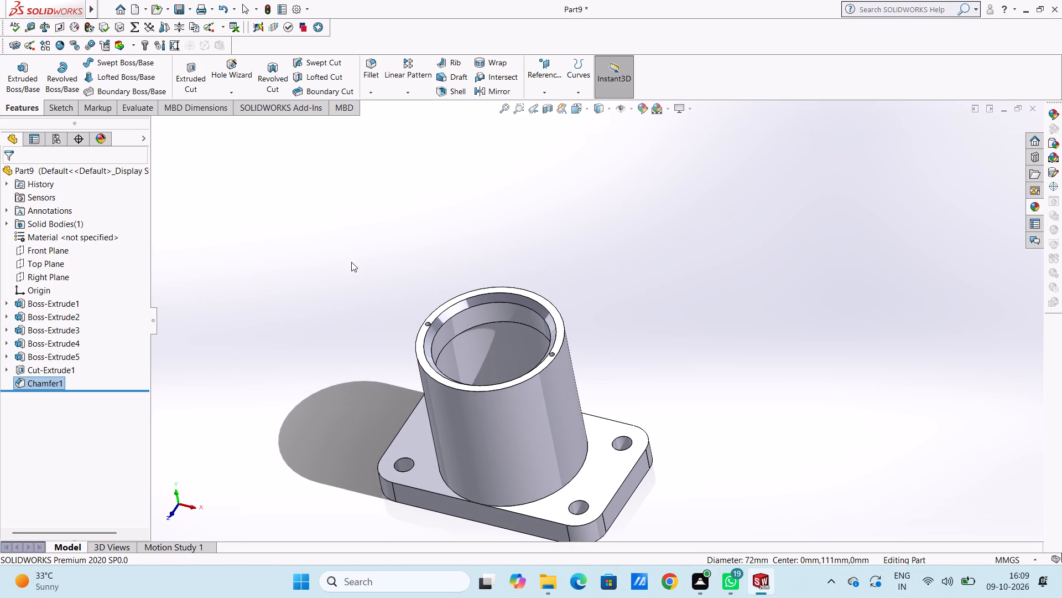
scroll(482, 332, down, 5)
scroll(612, 283, down, 5)
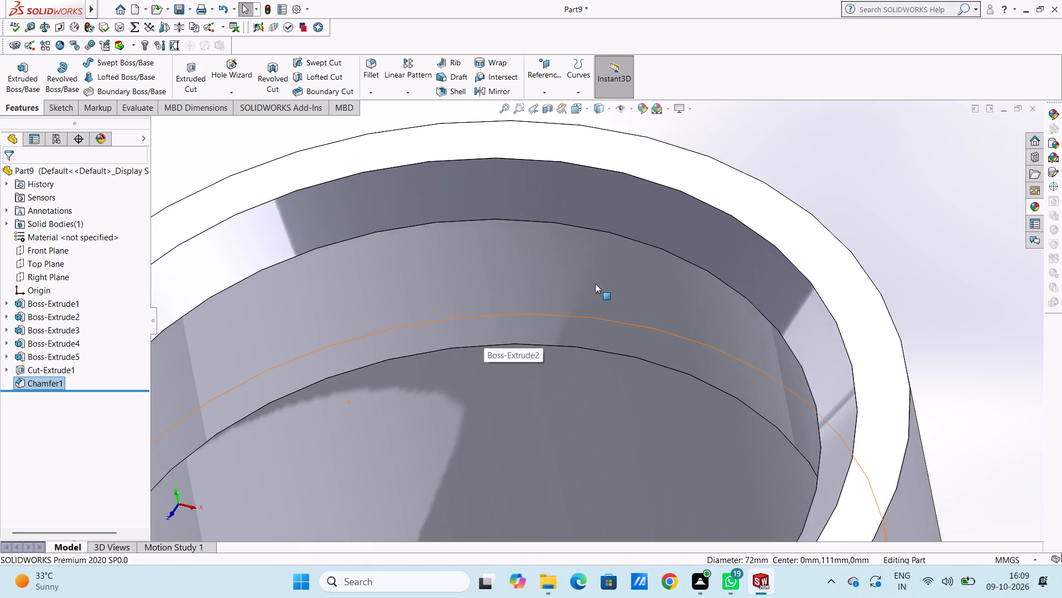
scroll(345, 142, up, 4)
scroll(502, 323, up, 2)
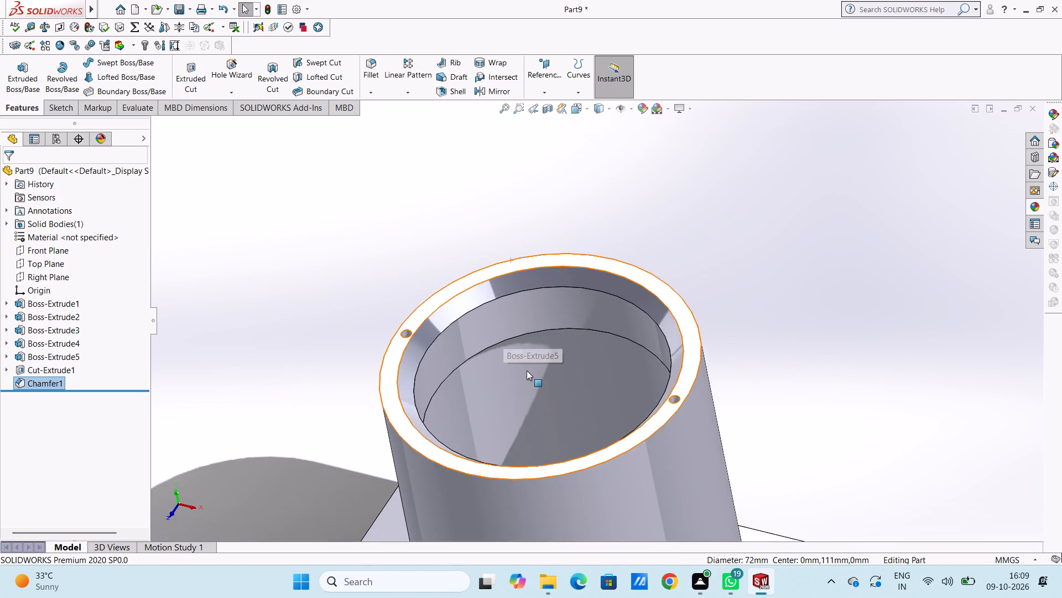
scroll(527, 370, down, 4)
Start a Thread inside the ring, using the lower circular edge of the bore wall as the thread location.
click(232, 91)
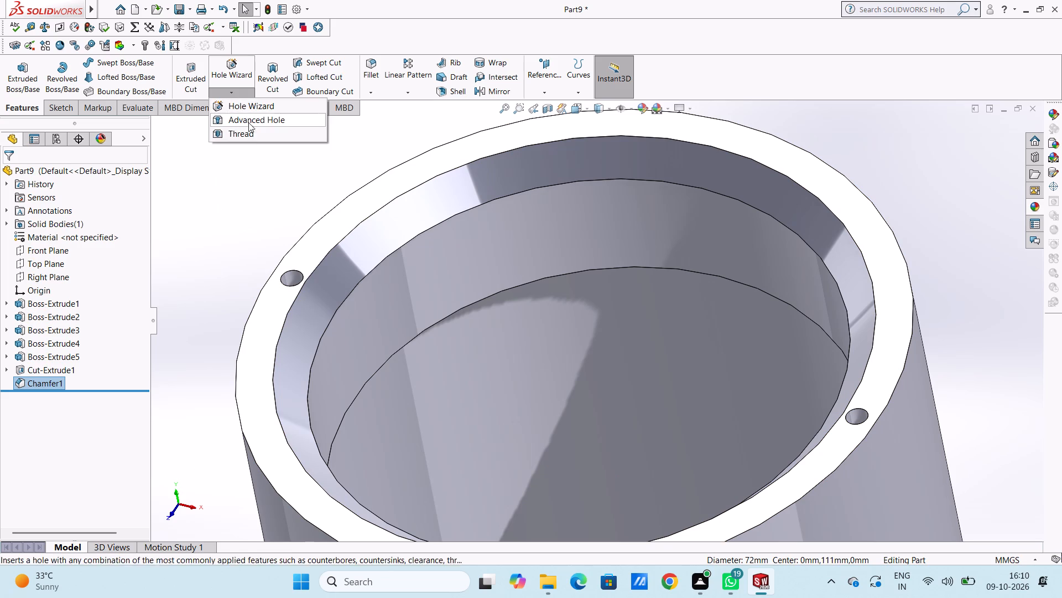
click(254, 135)
click(453, 269)
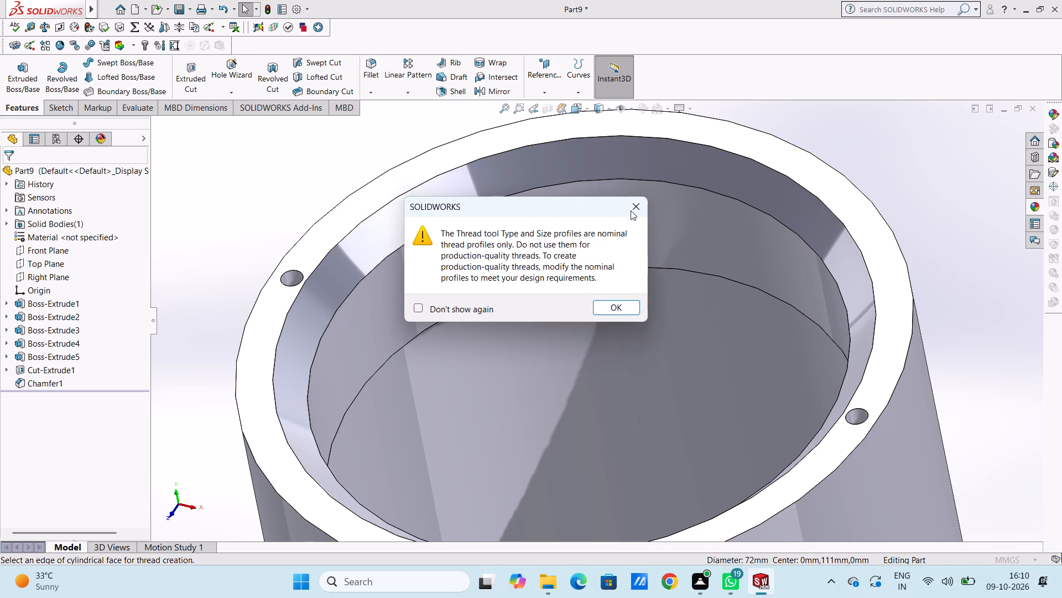
click(631, 207)
click(465, 258)
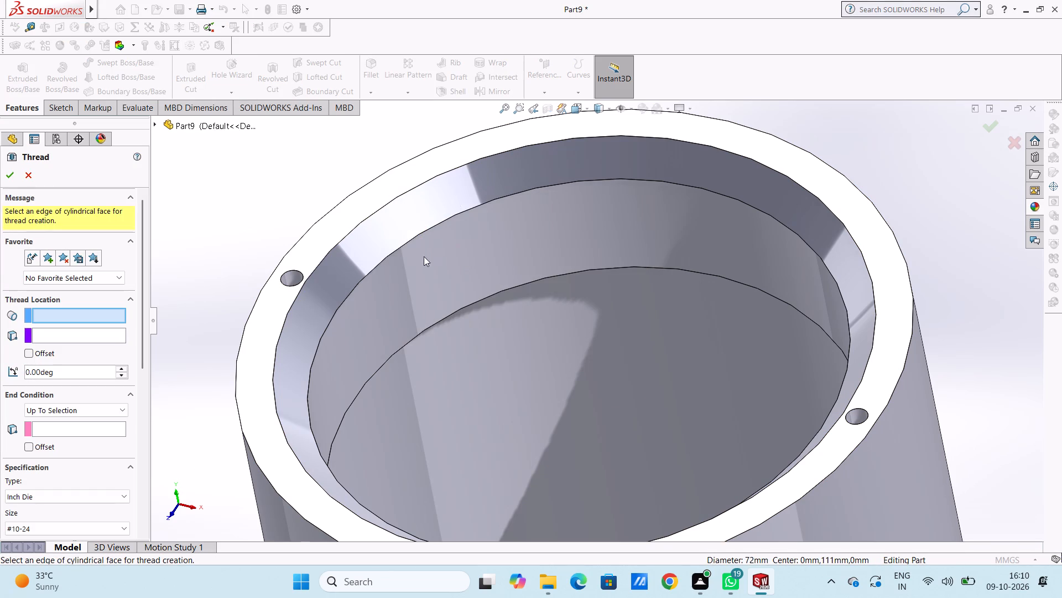
click(352, 290)
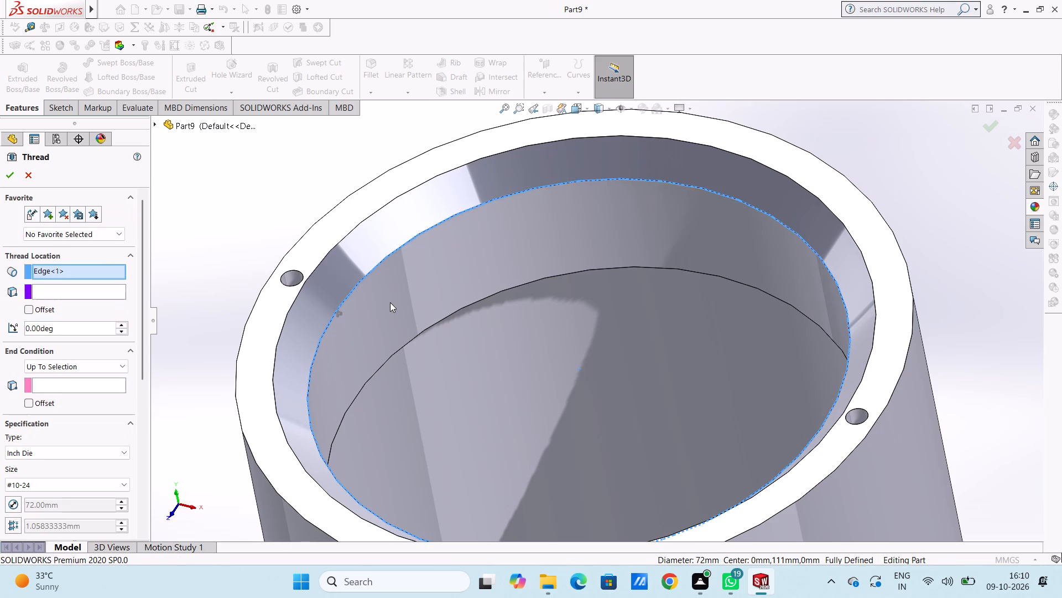
click(410, 340)
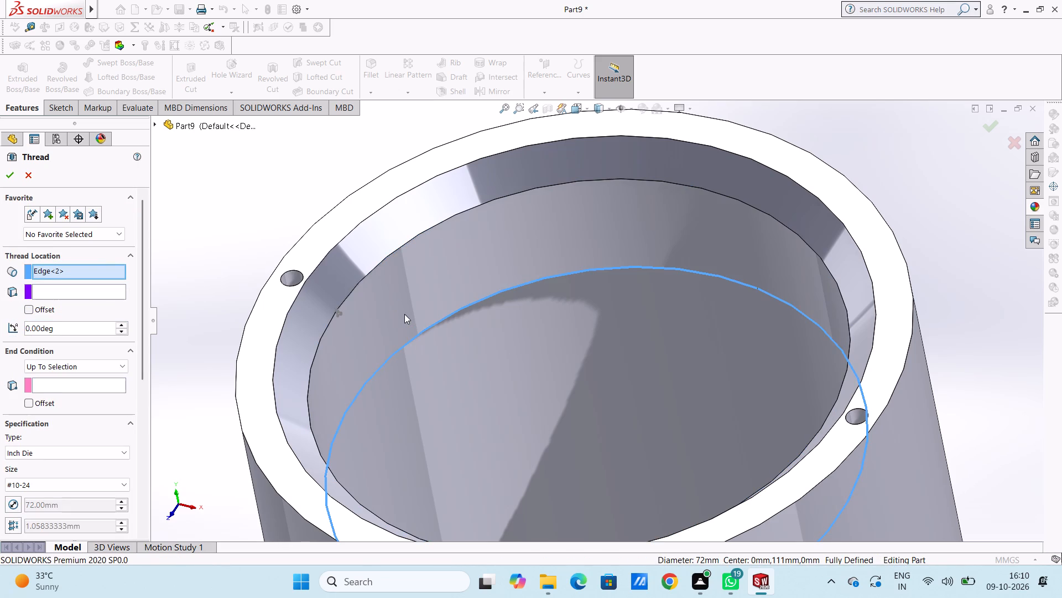
click(400, 306)
click(396, 301)
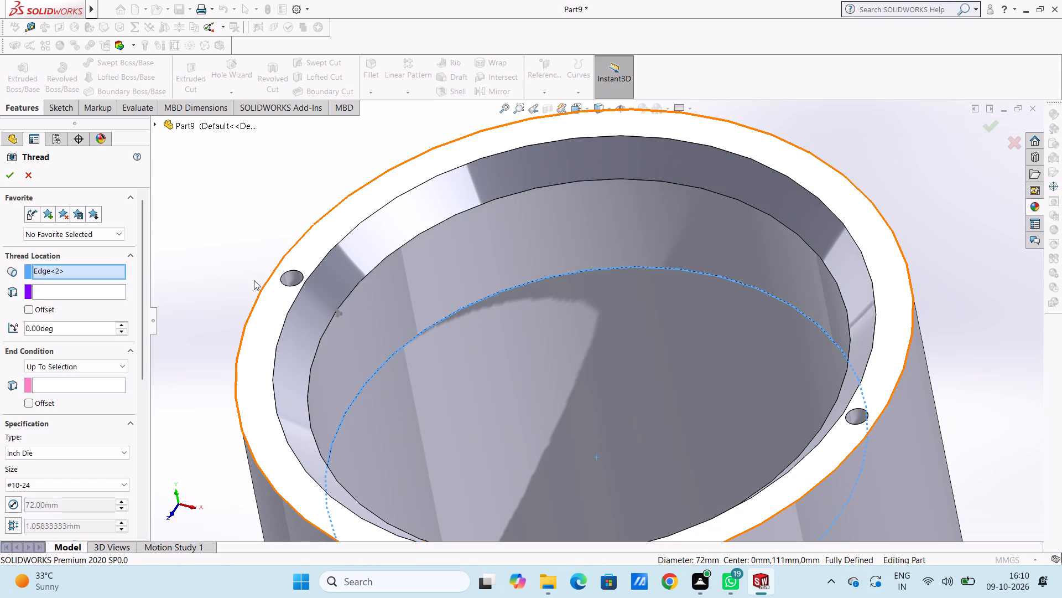
Set the thread's end condition to Up To Selection, ending at the bore edge at the chamfer's base.
scroll(93, 302, down, 1)
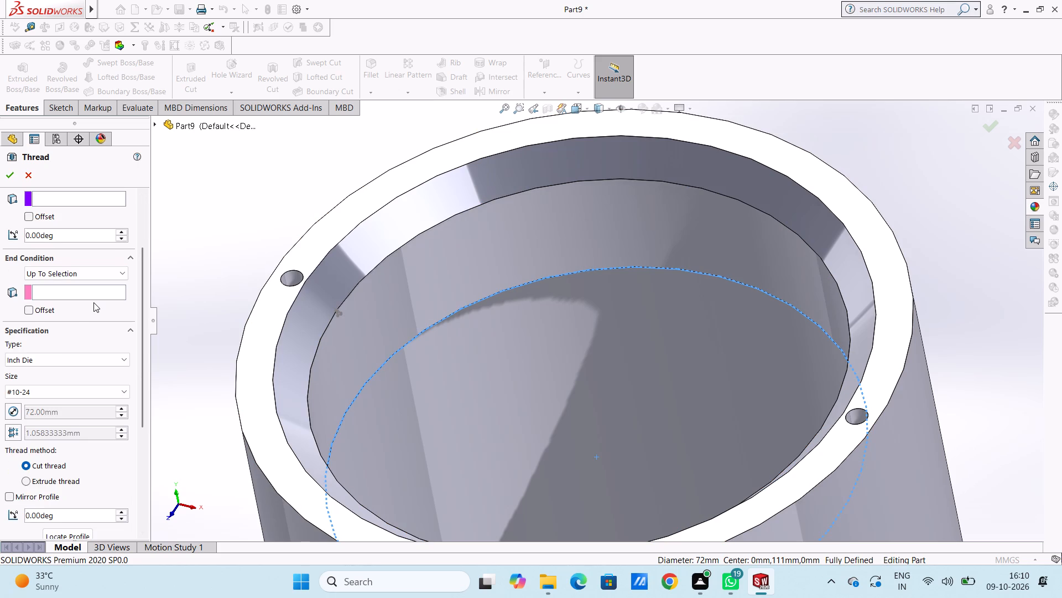
click(88, 275)
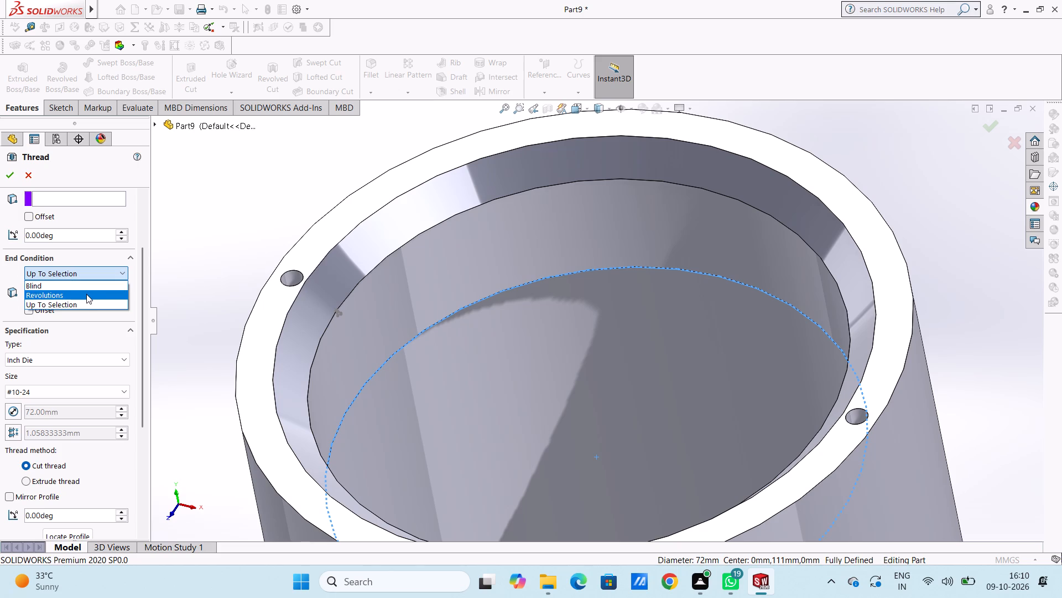
click(87, 302)
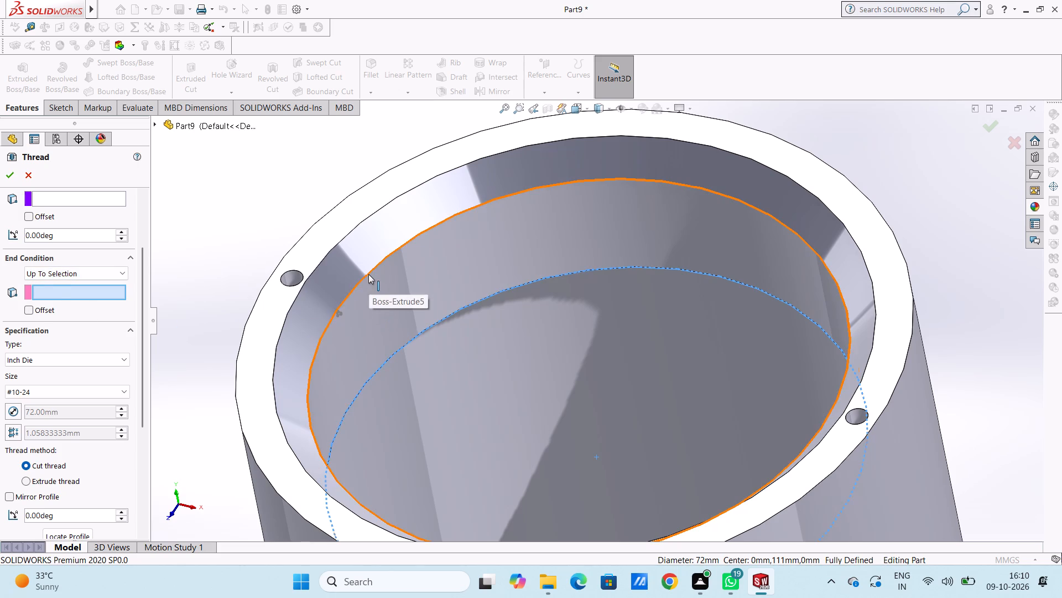
click(368, 274)
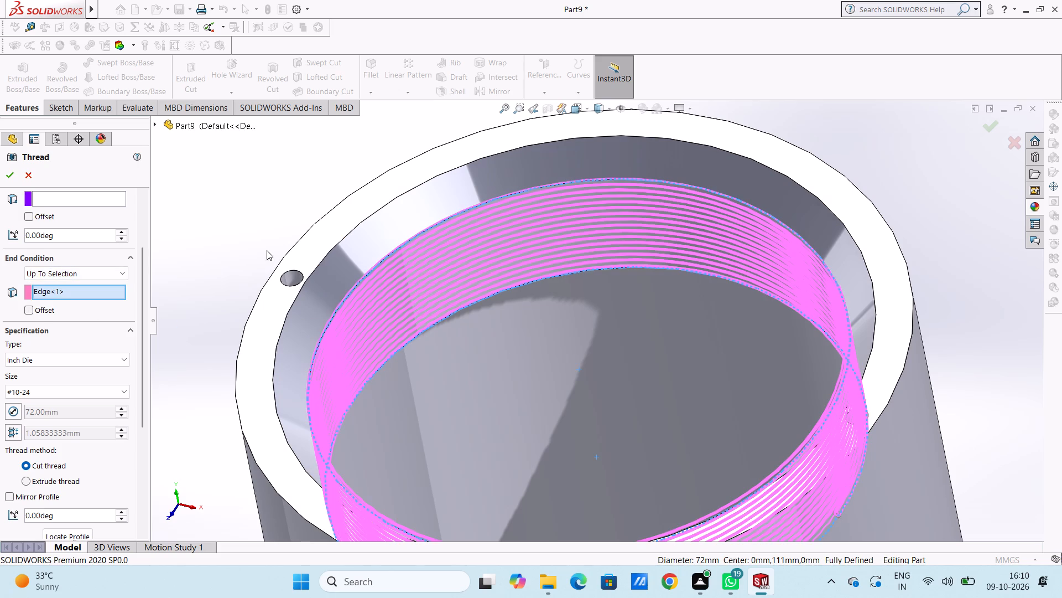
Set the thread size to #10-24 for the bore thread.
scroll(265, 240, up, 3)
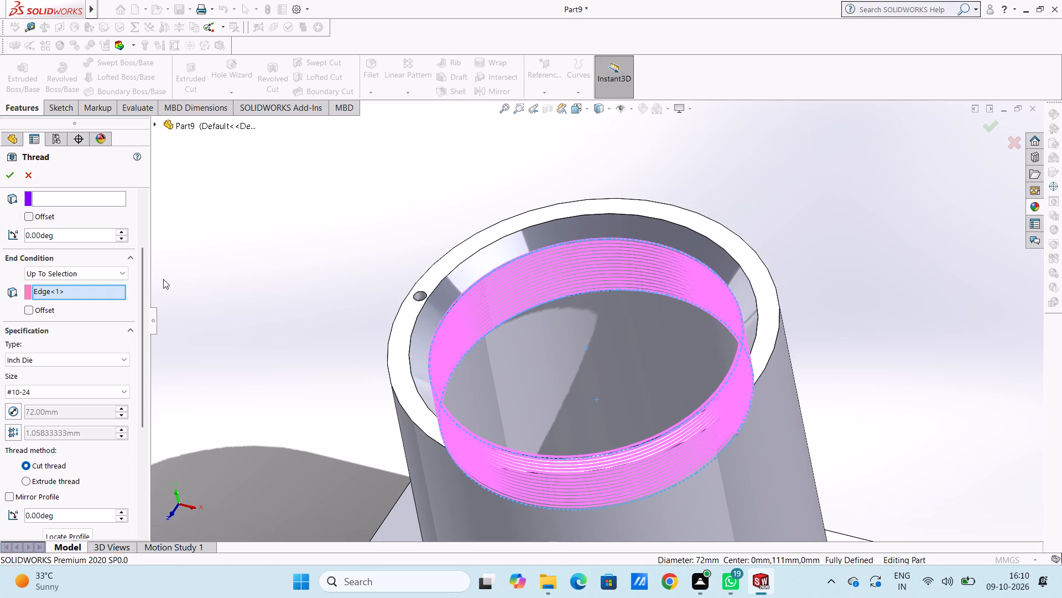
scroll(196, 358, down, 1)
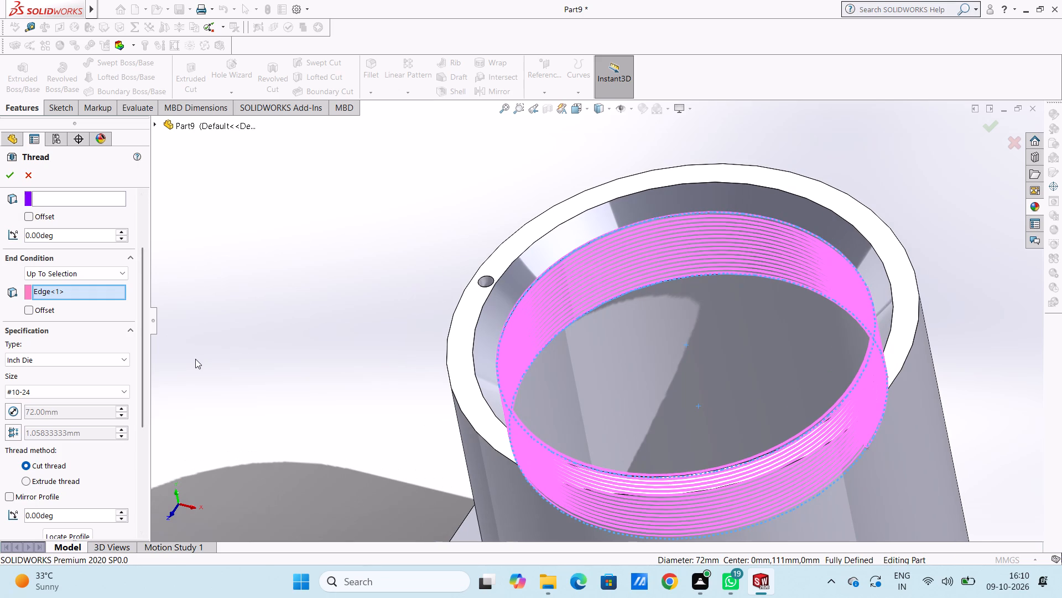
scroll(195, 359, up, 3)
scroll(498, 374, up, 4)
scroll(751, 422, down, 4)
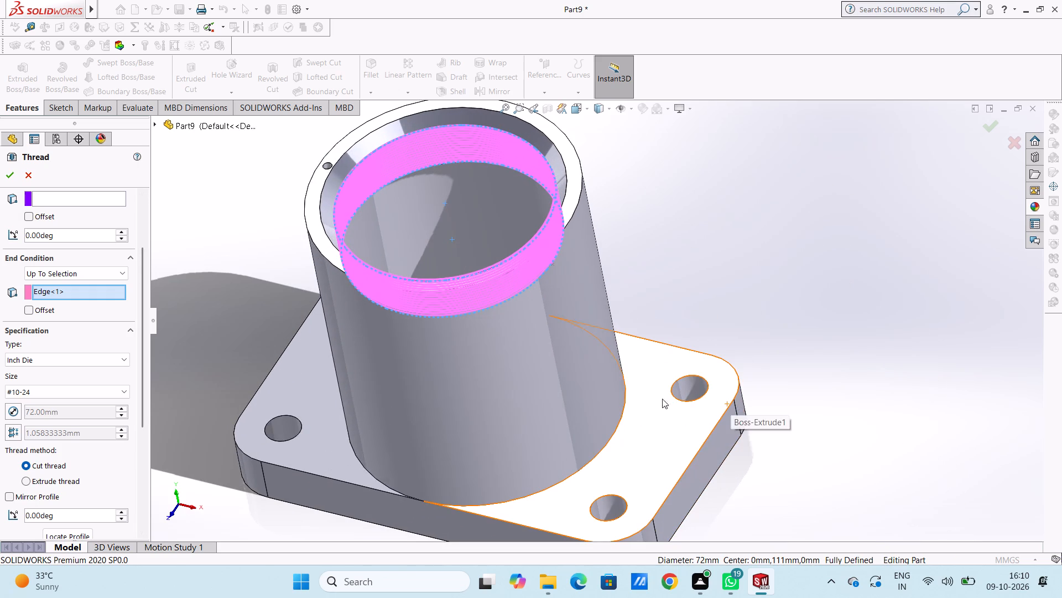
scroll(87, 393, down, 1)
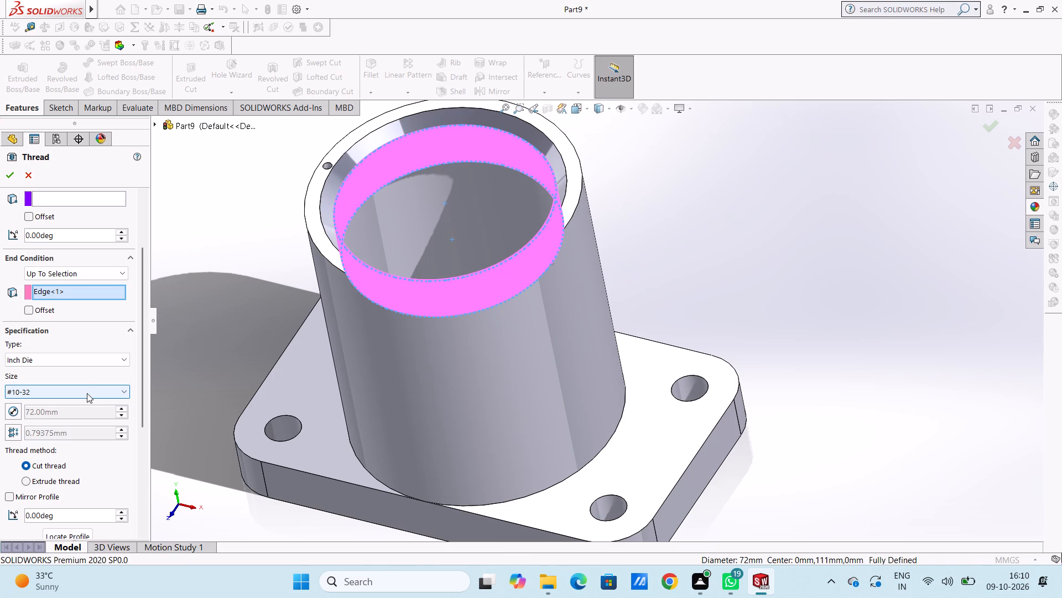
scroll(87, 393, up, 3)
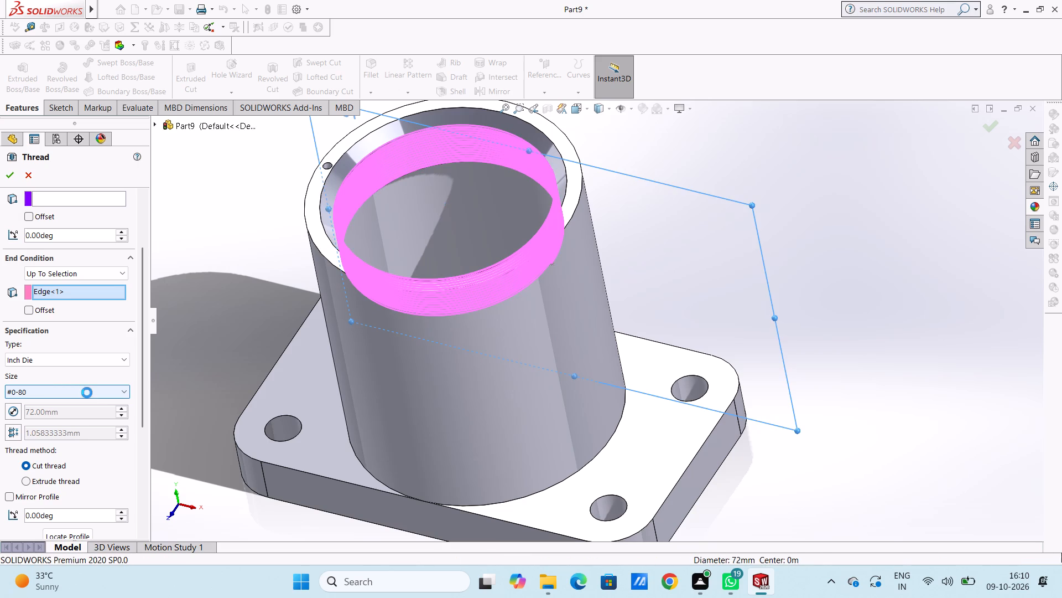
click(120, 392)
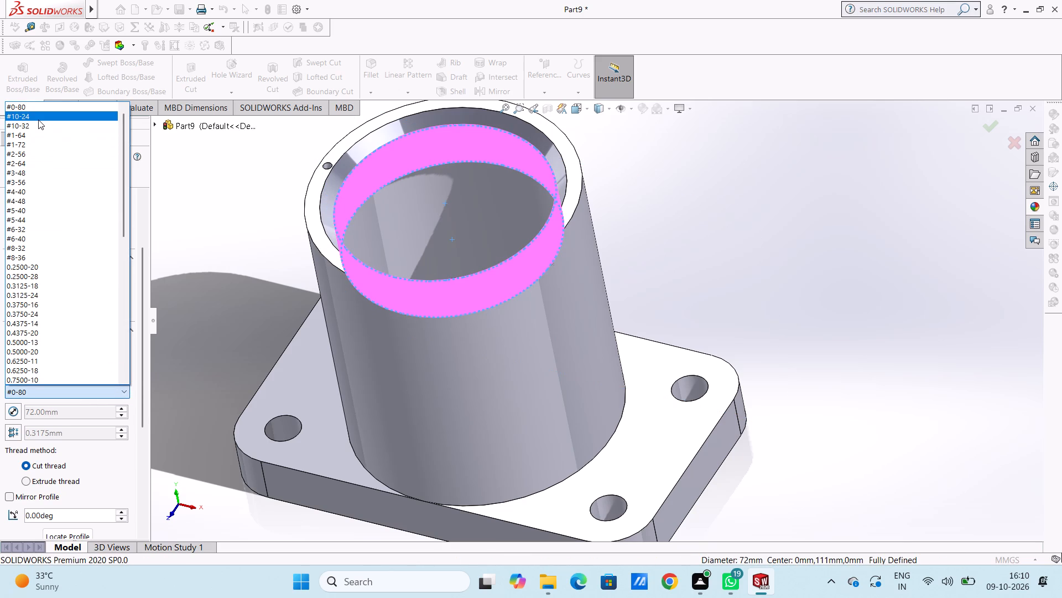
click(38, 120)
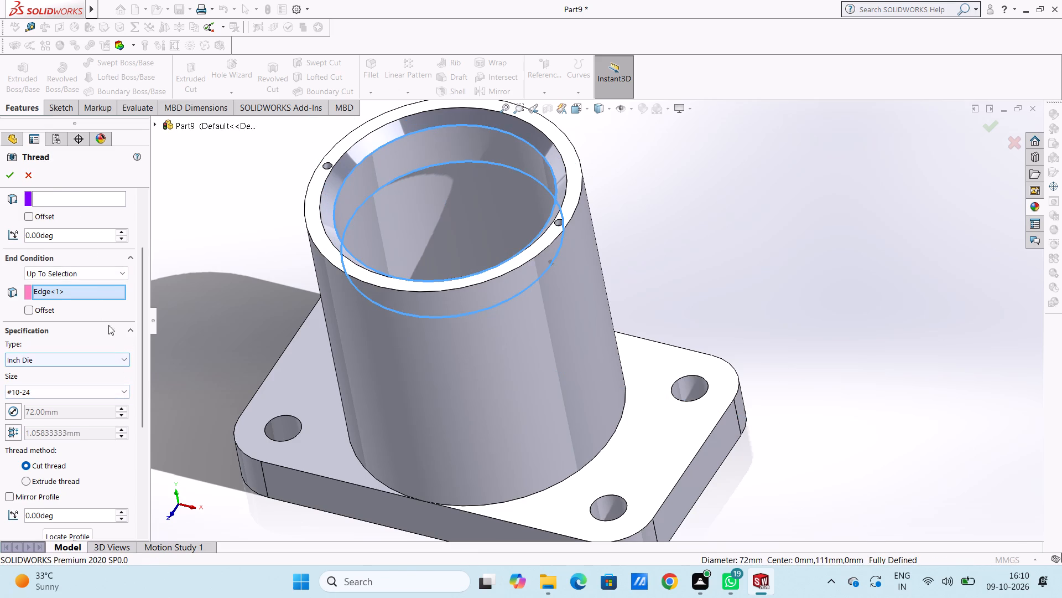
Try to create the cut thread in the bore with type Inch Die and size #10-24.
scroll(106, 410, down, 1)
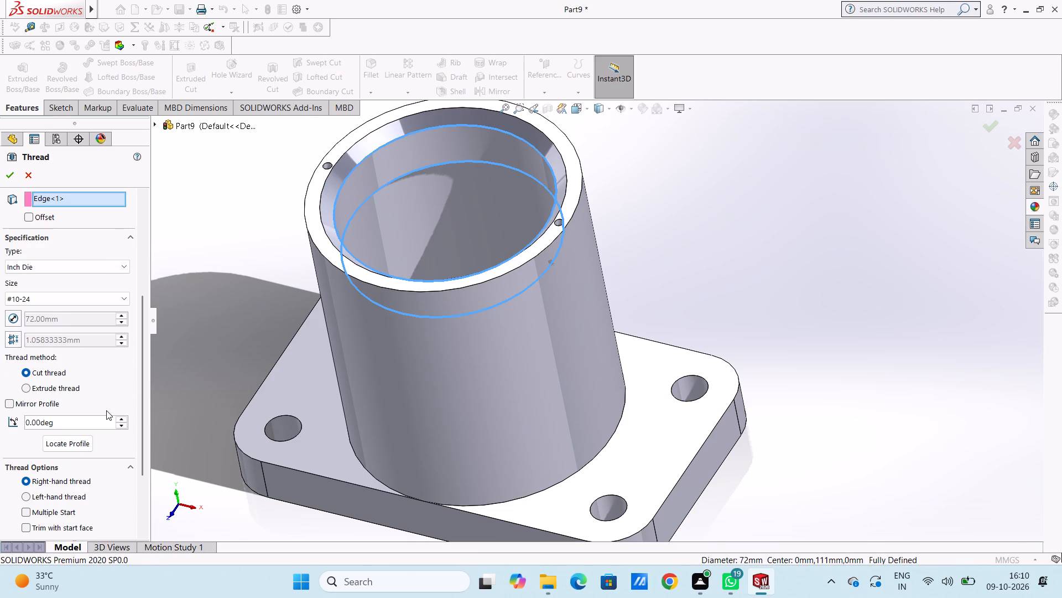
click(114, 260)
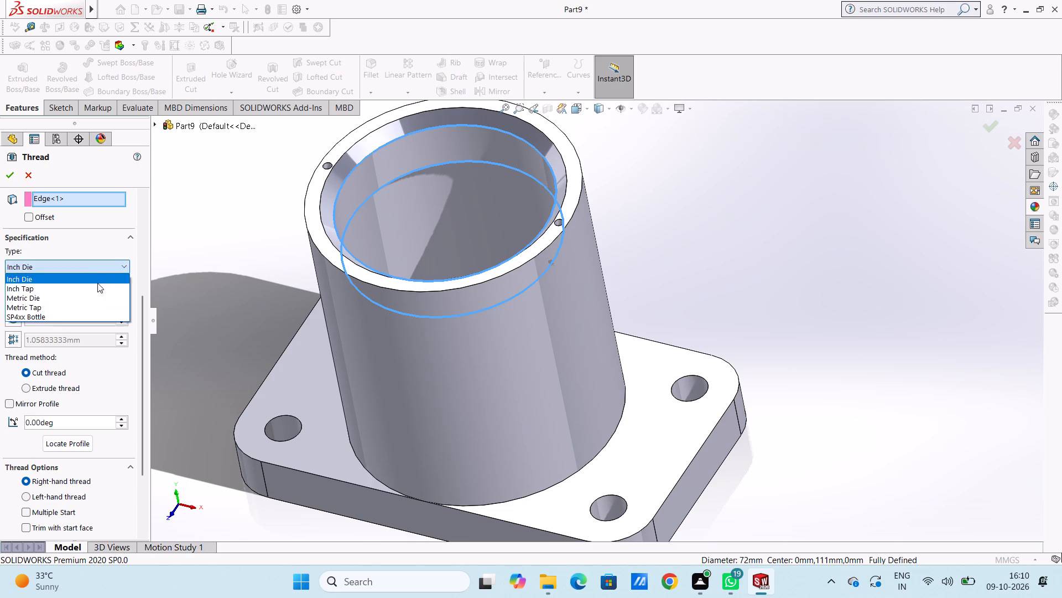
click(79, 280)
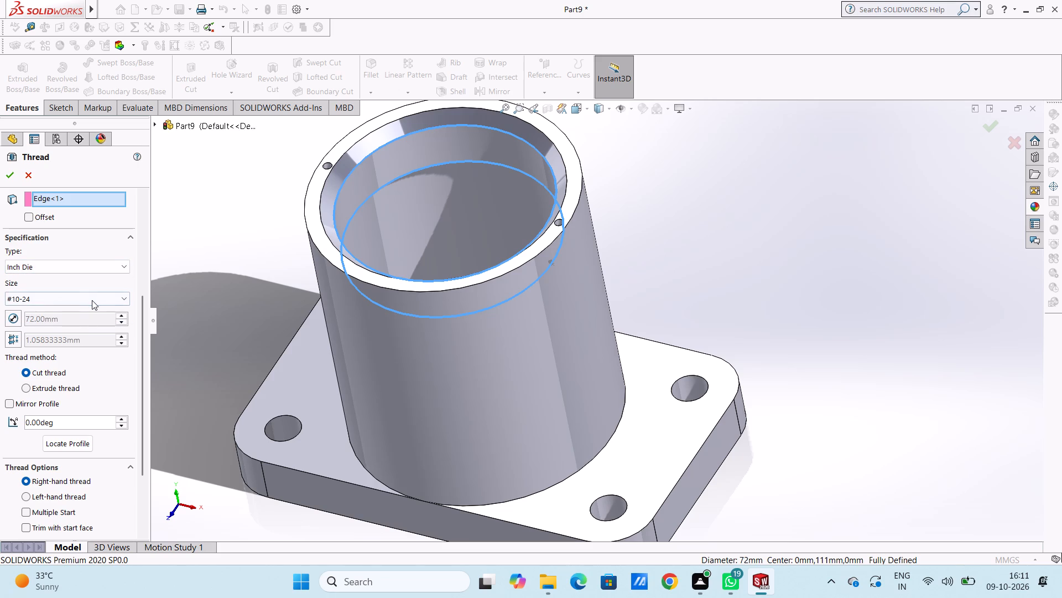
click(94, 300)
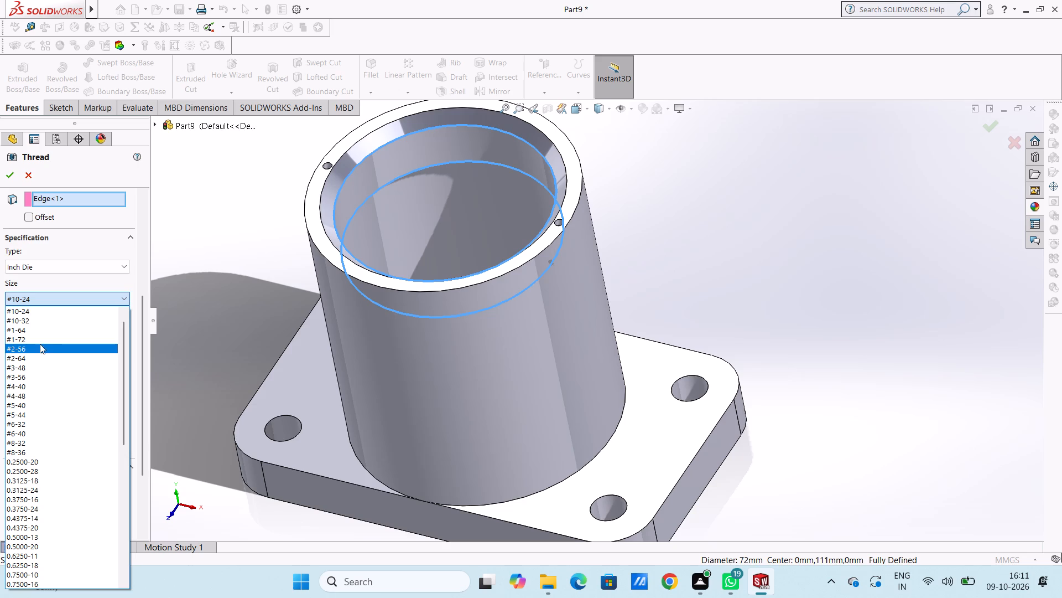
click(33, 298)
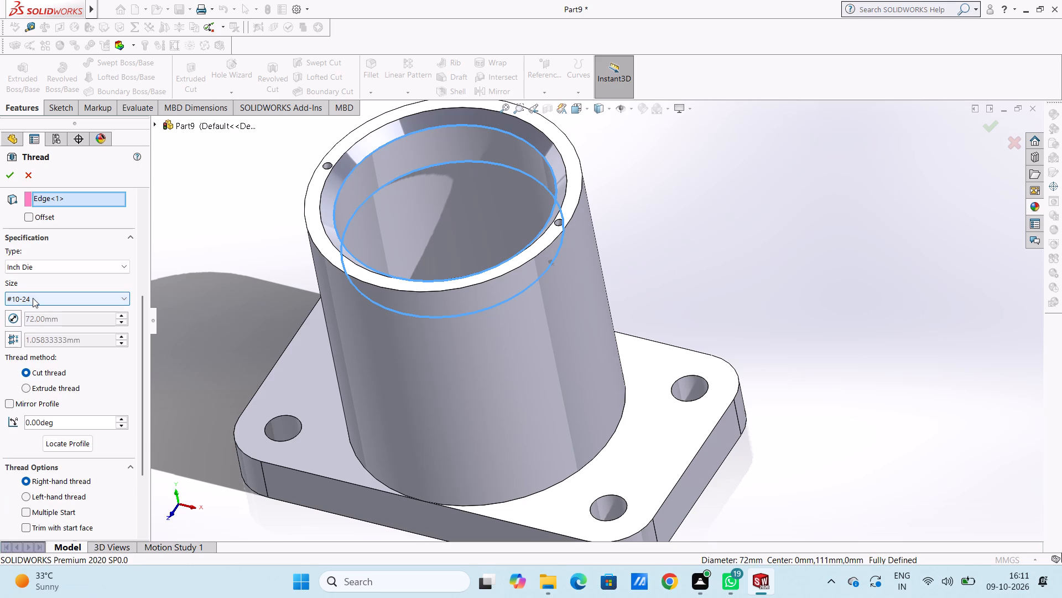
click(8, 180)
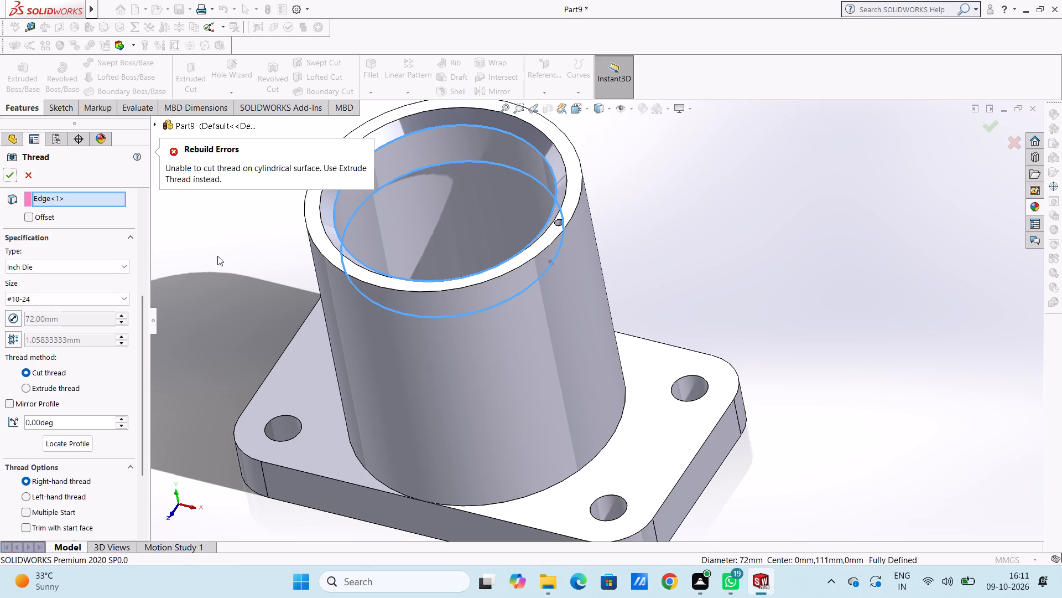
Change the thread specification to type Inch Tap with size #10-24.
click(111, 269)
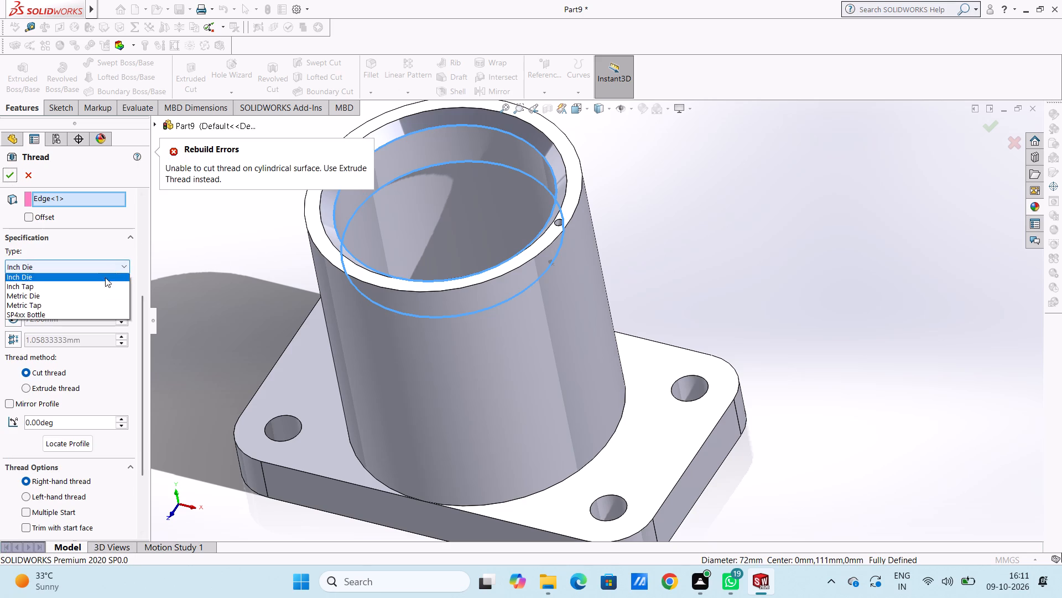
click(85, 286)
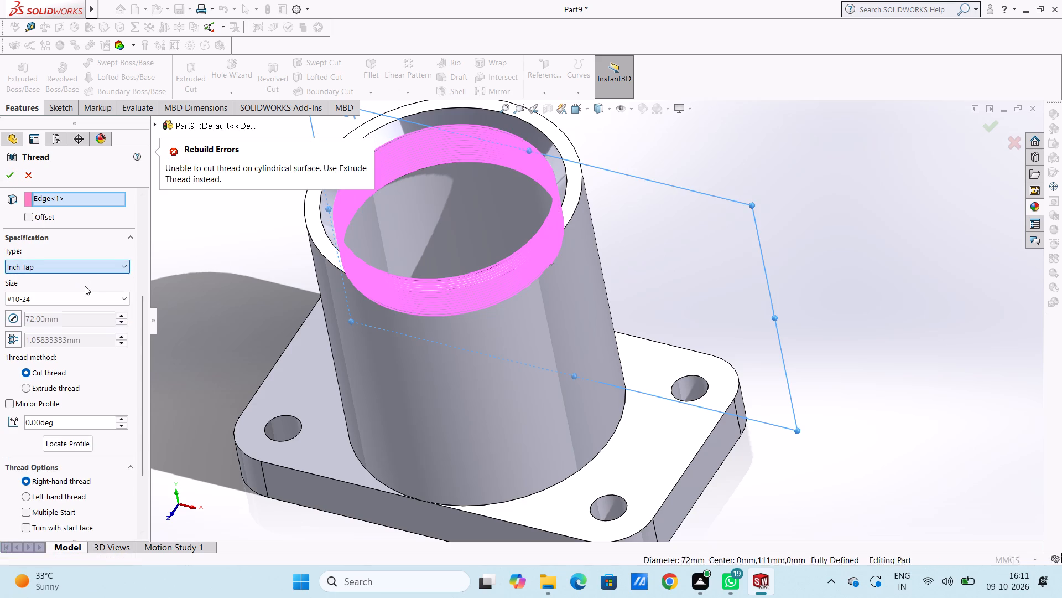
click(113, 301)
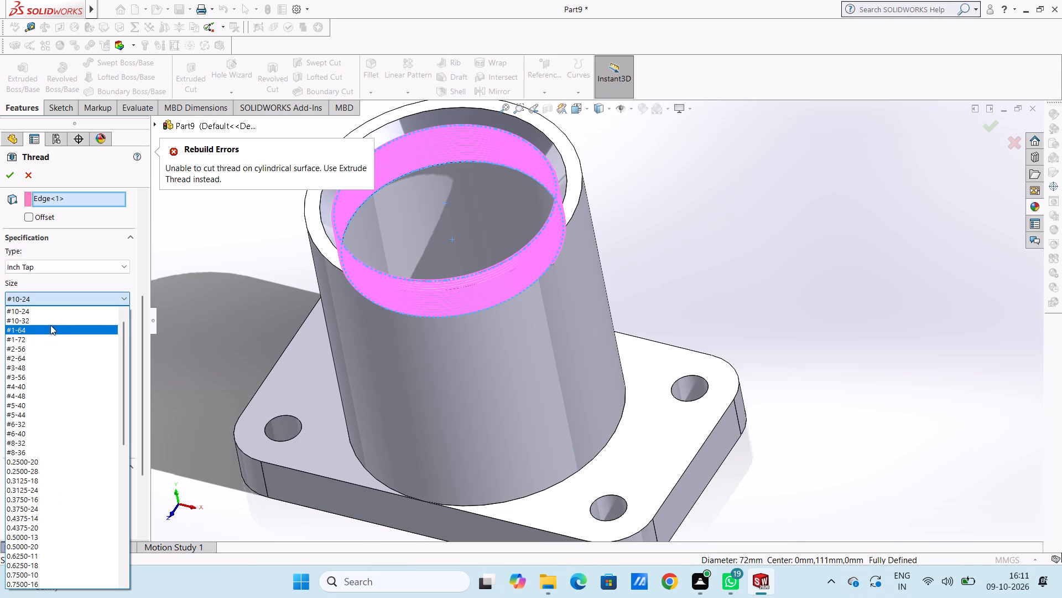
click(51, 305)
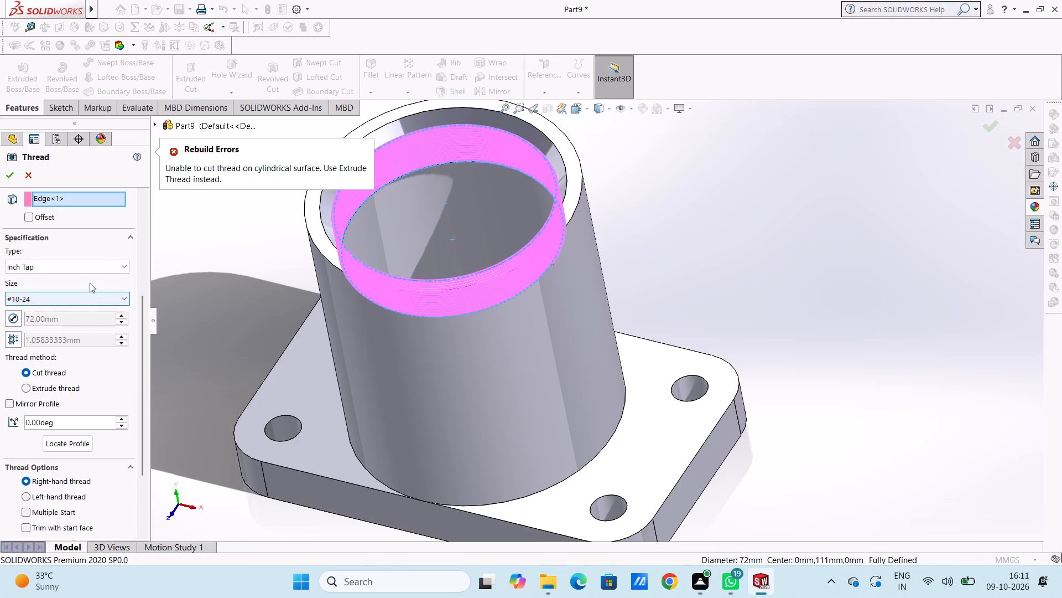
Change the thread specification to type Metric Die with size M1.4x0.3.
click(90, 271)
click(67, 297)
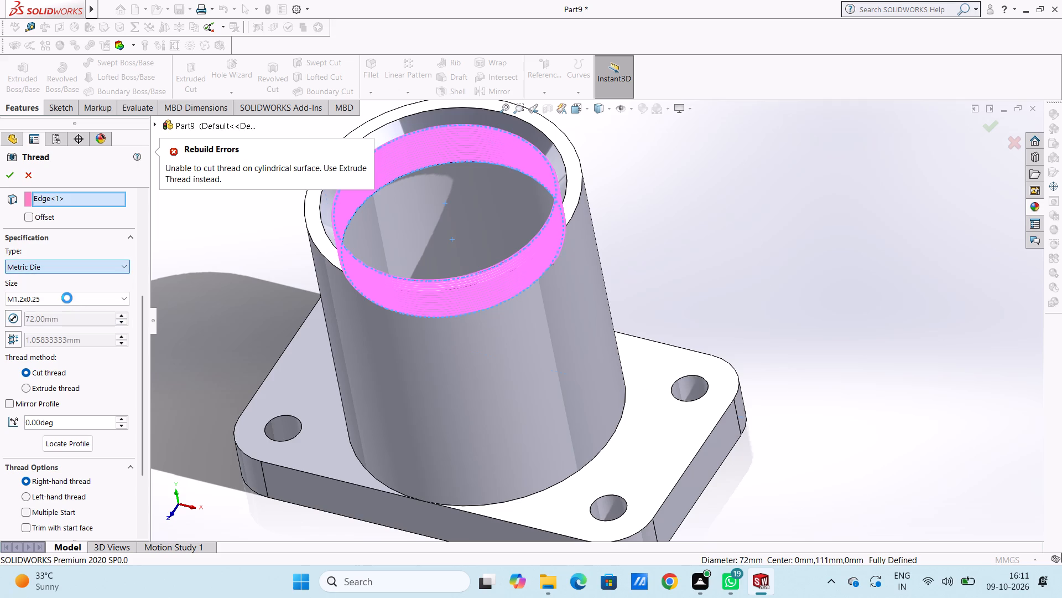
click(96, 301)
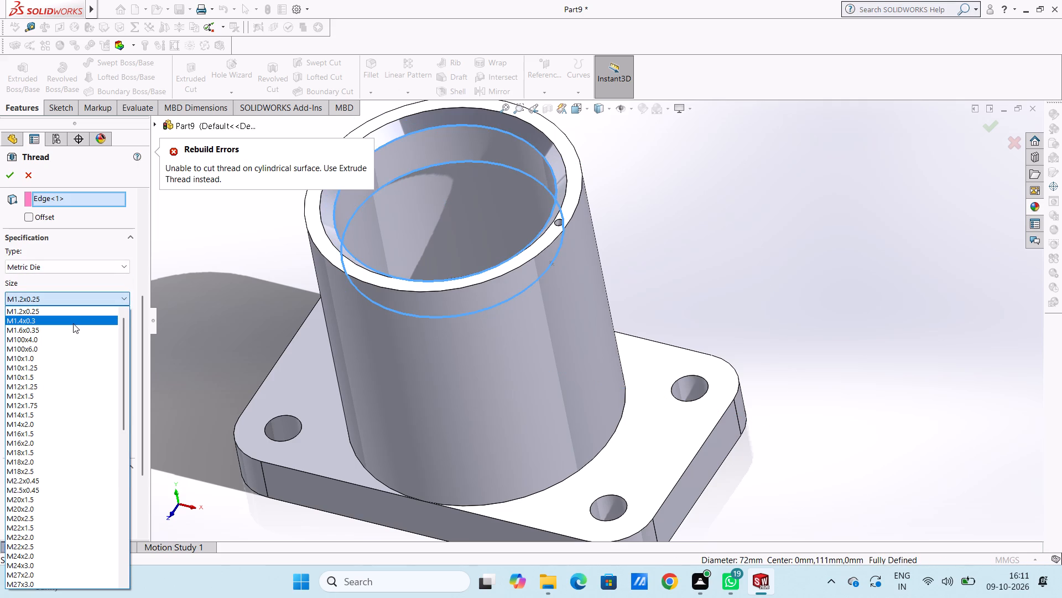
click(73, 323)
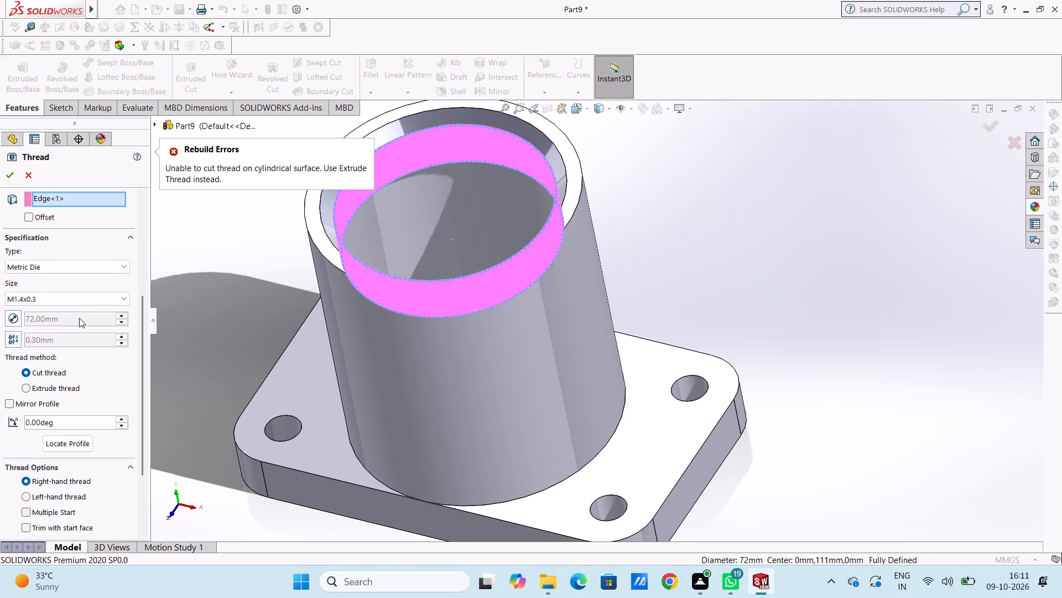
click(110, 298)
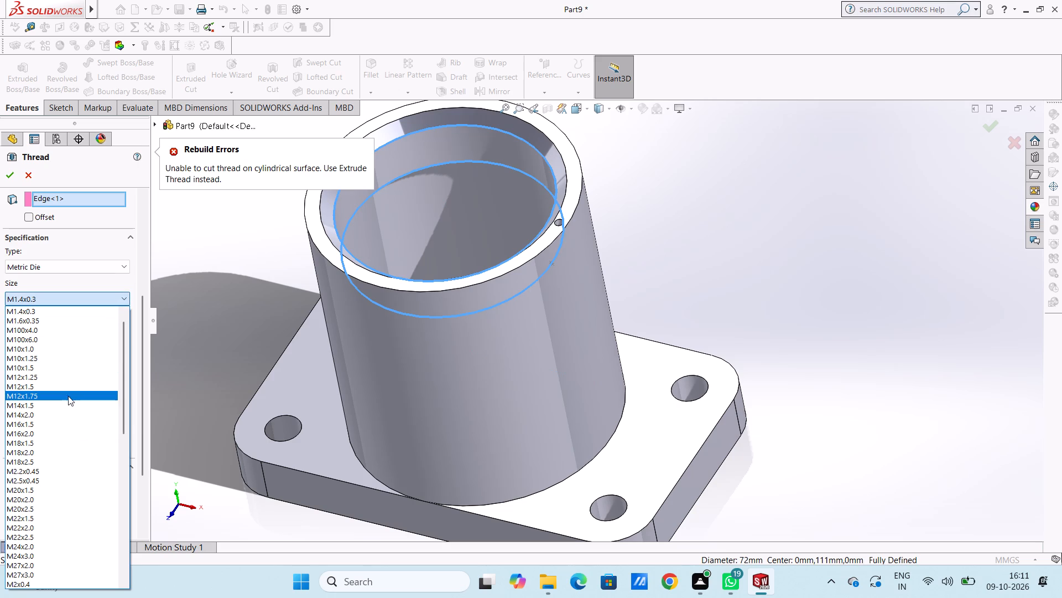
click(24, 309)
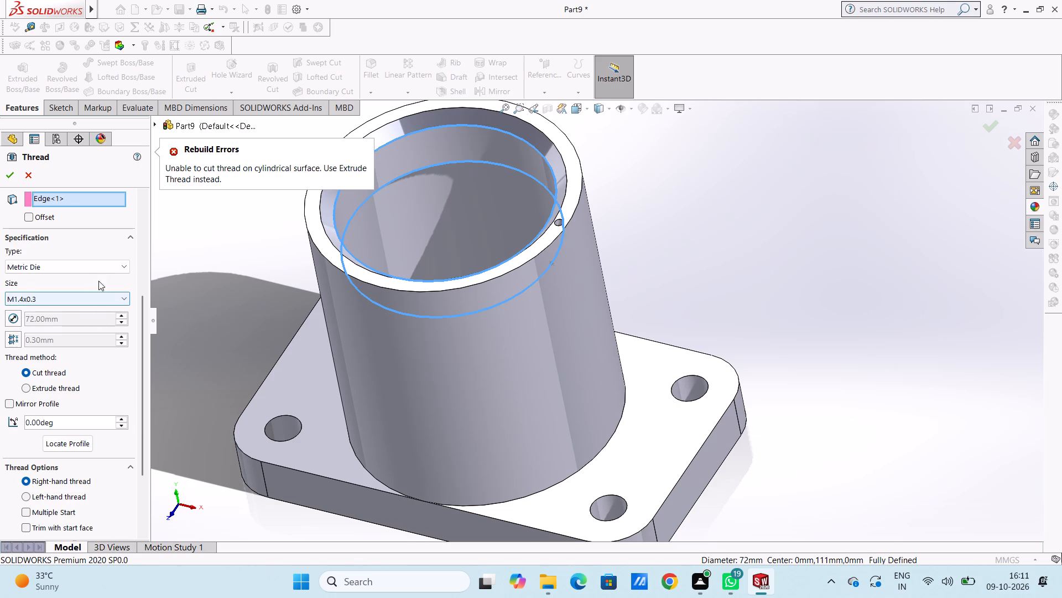
Change the thread specification to type SP4xx Bottle with size SP400-L-5.
click(99, 271)
click(85, 321)
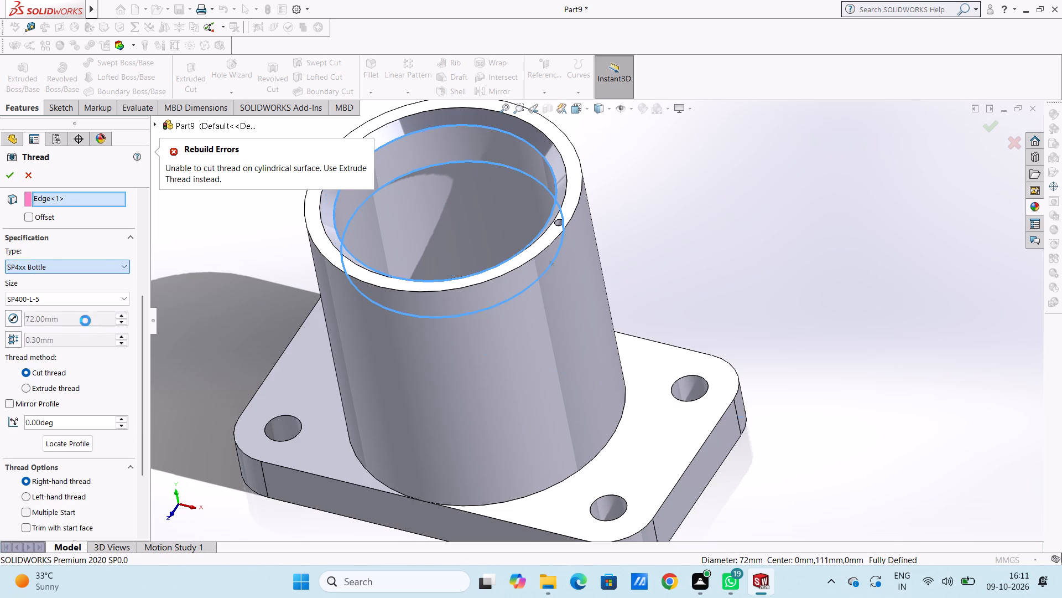
click(107, 302)
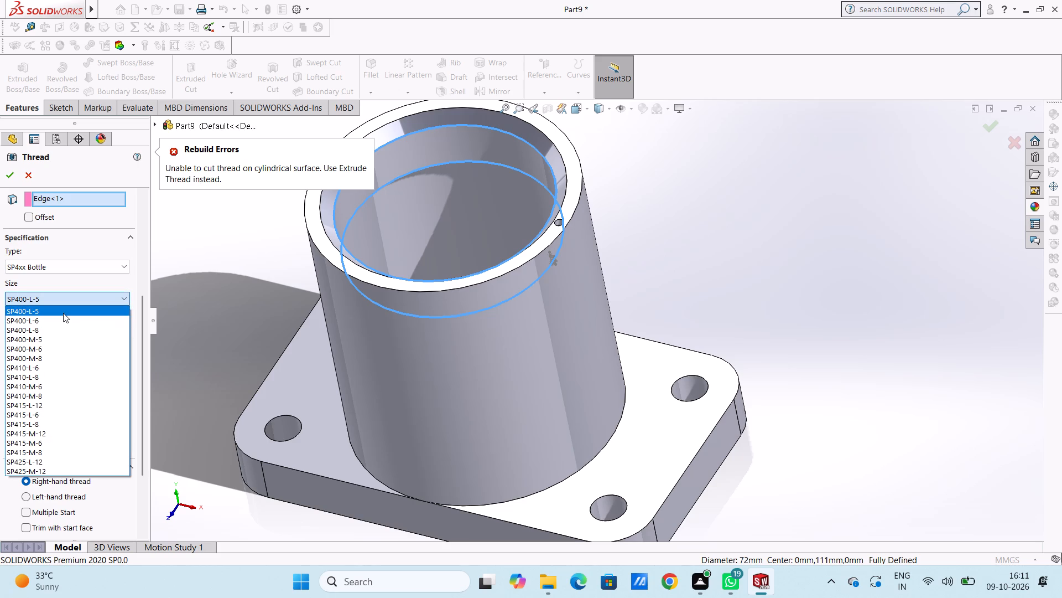
click(63, 313)
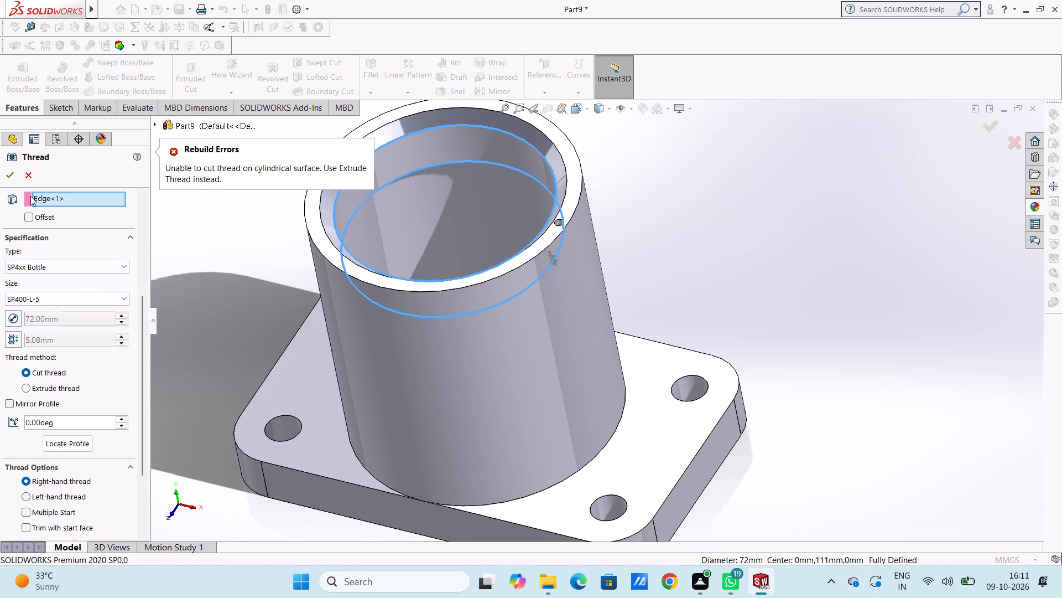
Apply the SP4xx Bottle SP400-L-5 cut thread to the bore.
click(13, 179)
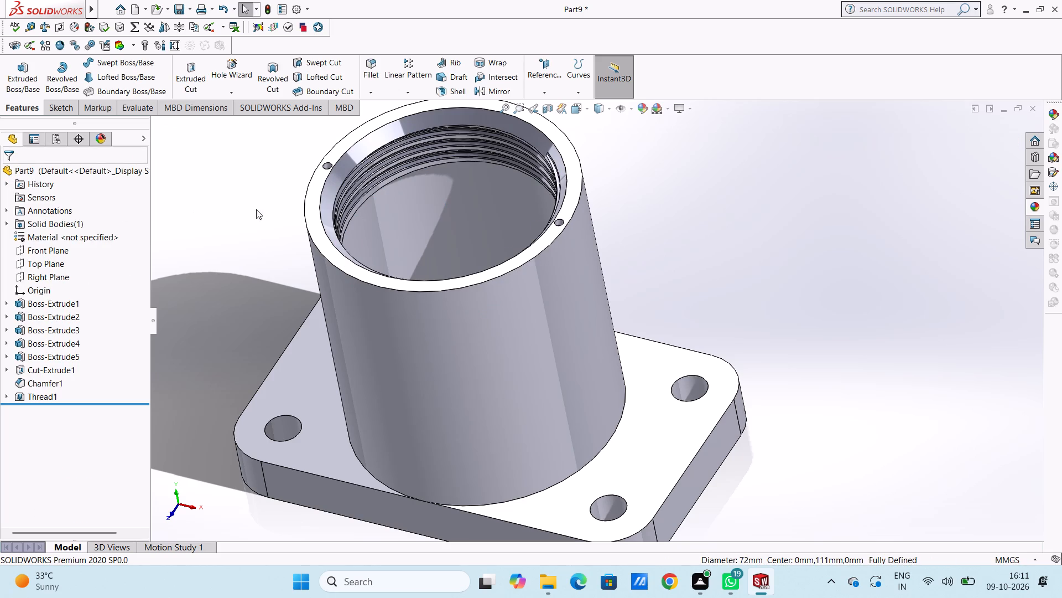
Examine the cut thread inside the cylinder's bore, close up and within the whole part.
scroll(268, 207, up, 3)
click(280, 248)
scroll(521, 247, down, 5)
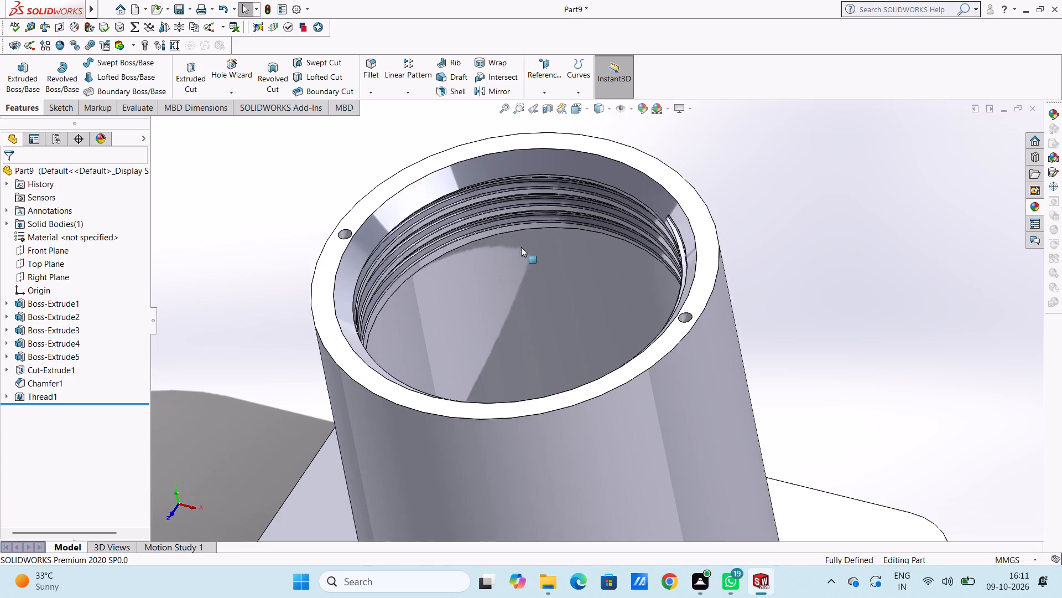
middle_drag(545, 225, 555, 189)
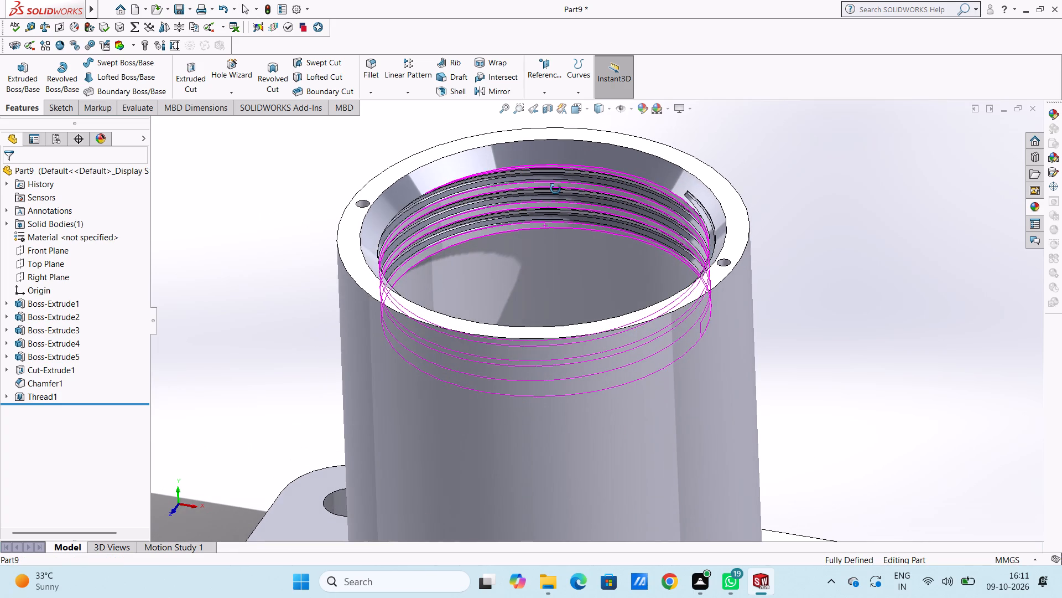
middle_drag(555, 189, 542, 211)
scroll(507, 232, up, 4)
click(377, 283)
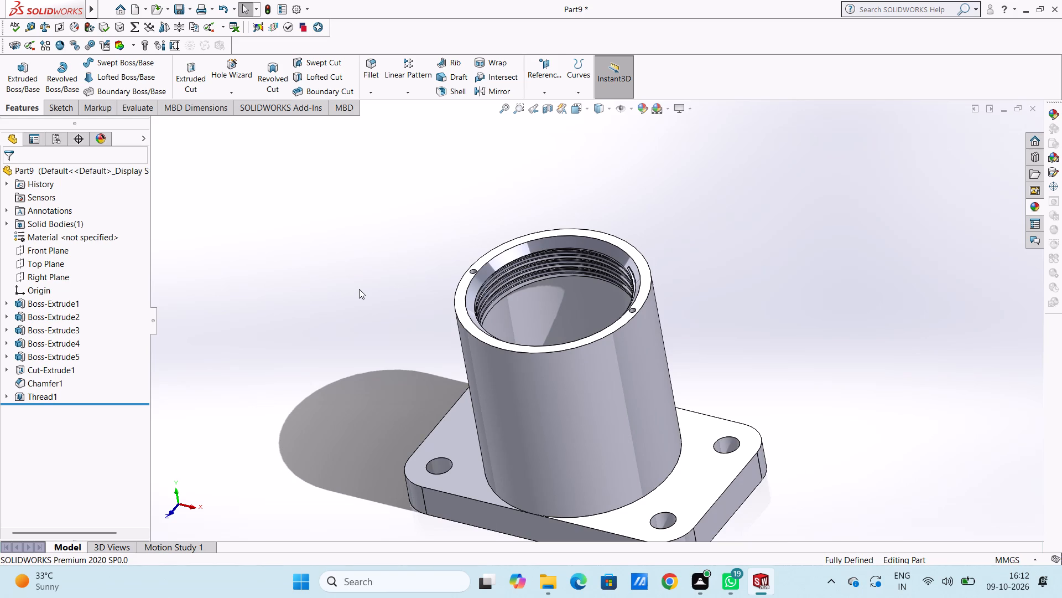
scroll(359, 289, up, 3)
scroll(641, 263, down, 2)
middle_click(641, 262)
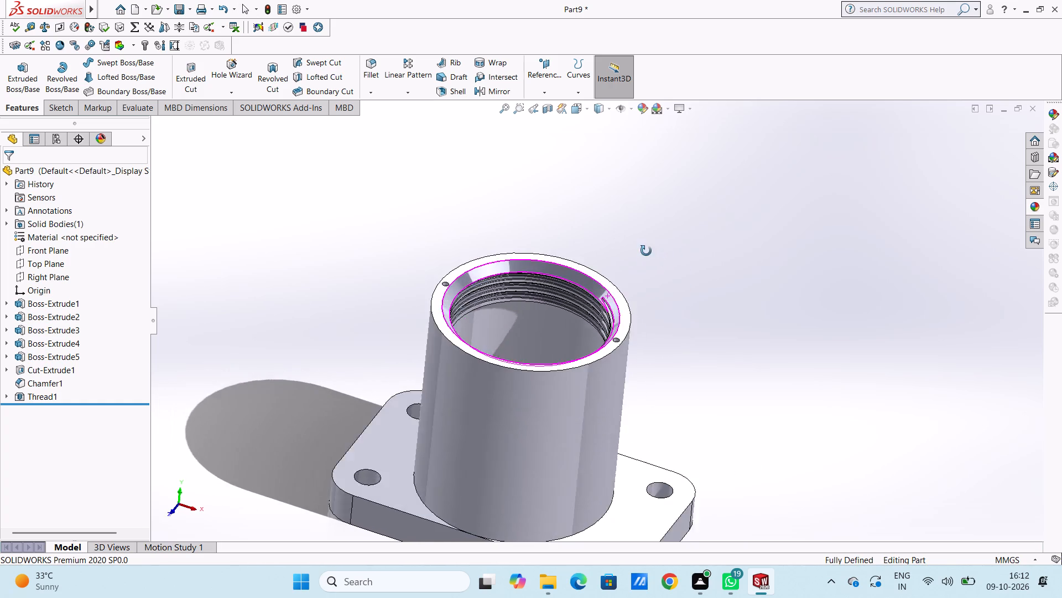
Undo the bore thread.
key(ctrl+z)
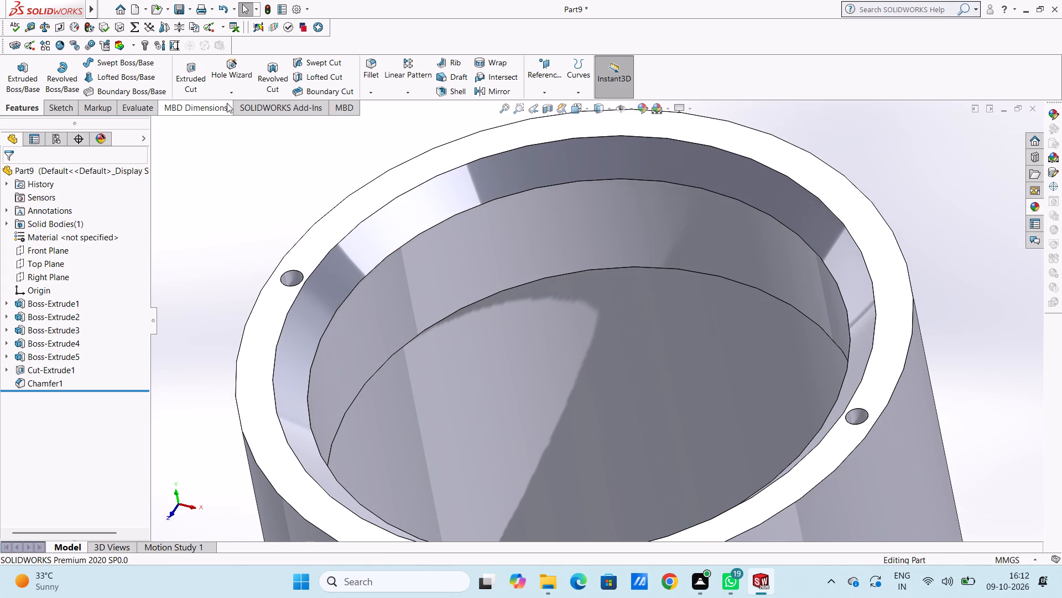
Start a new Thread feature with type SP4xx Bottle and size SP400-L-5.
click(241, 91)
click(246, 132)
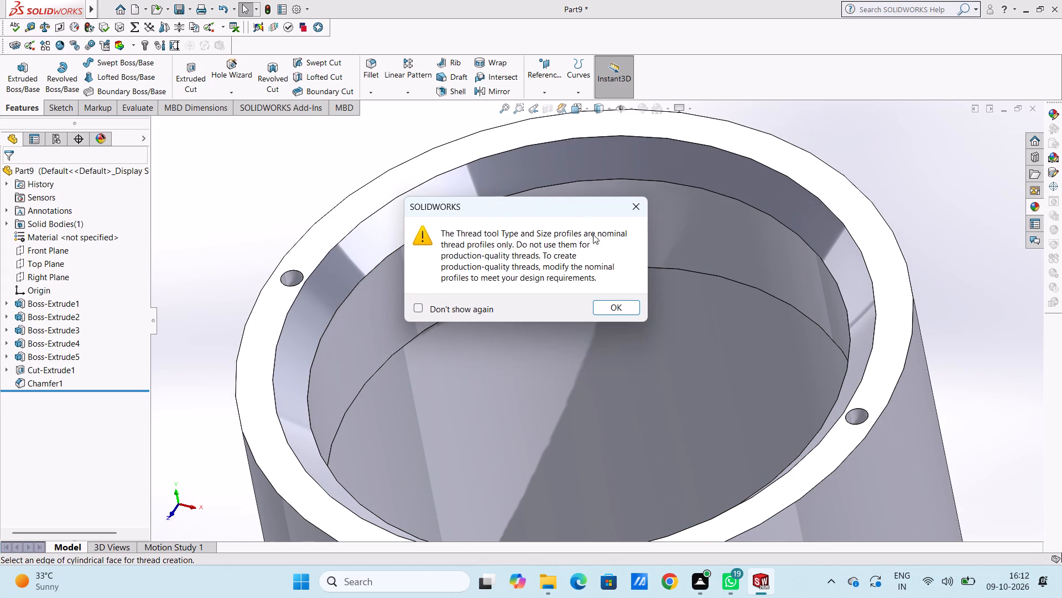
click(640, 207)
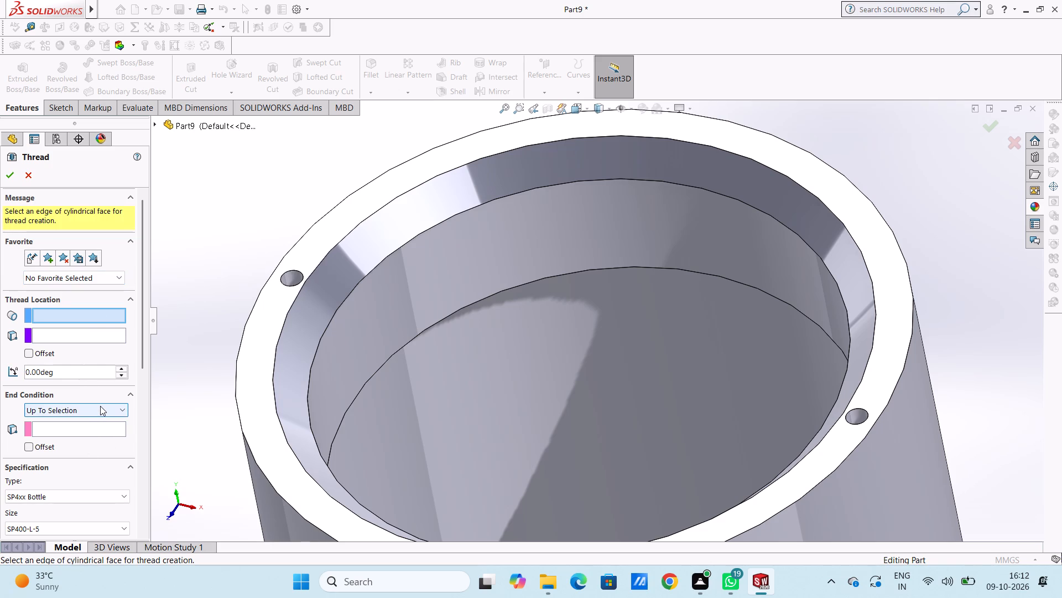
scroll(98, 396, down, 1)
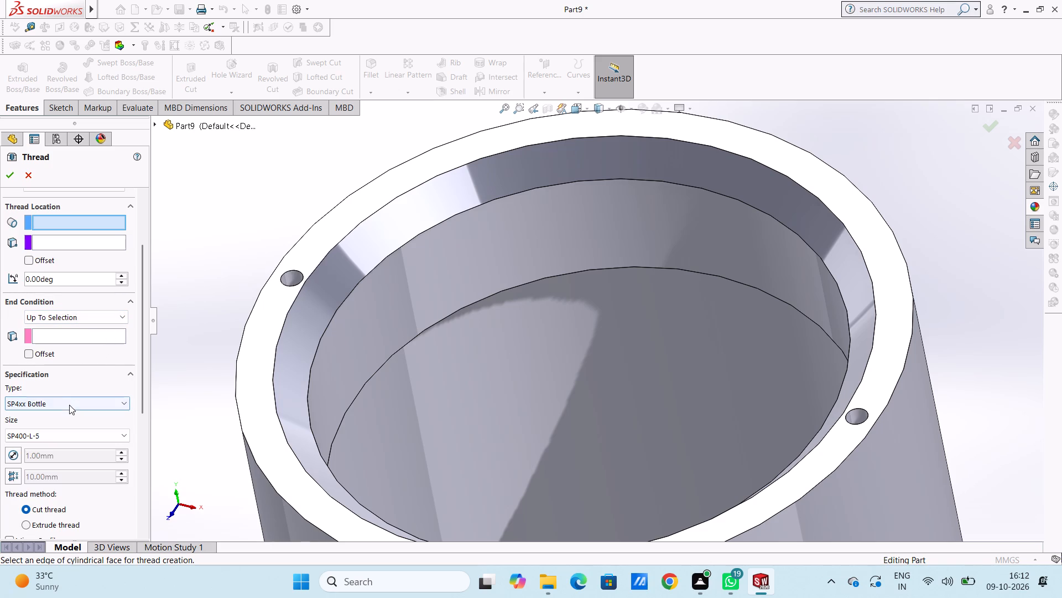
click(78, 403)
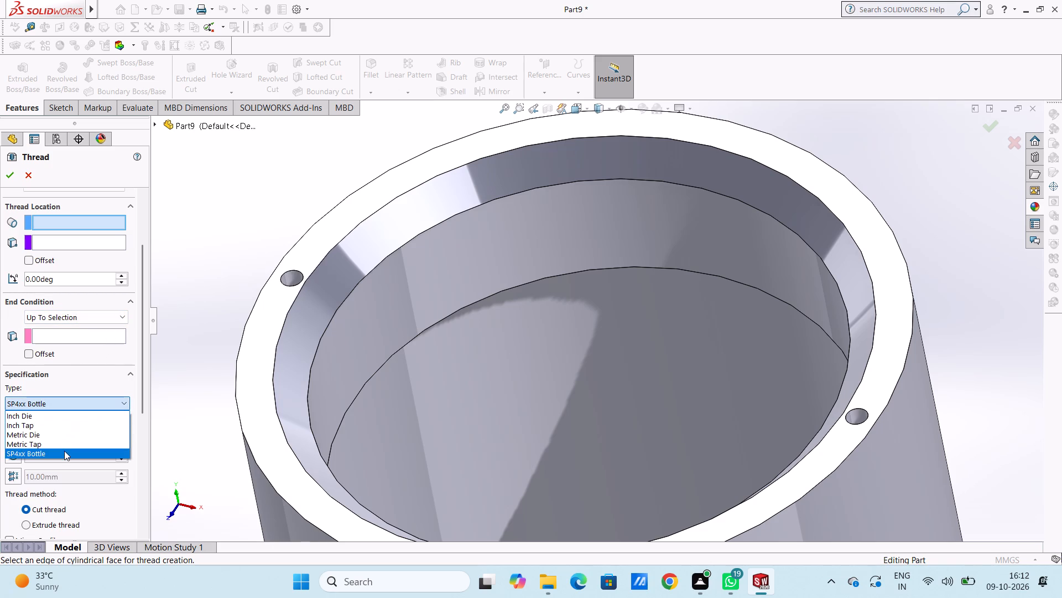
click(64, 452)
click(69, 438)
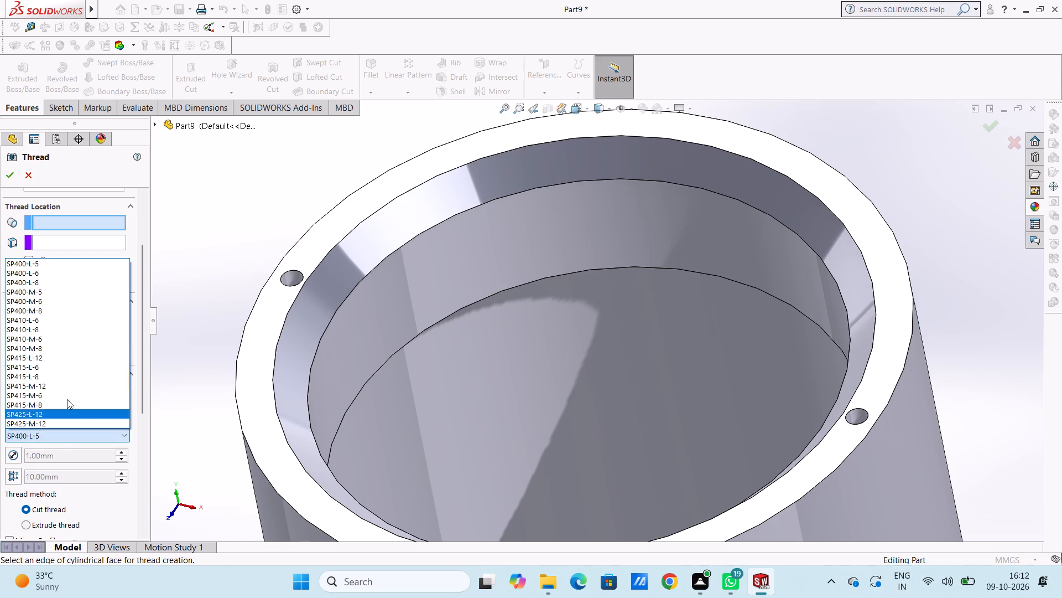
click(64, 264)
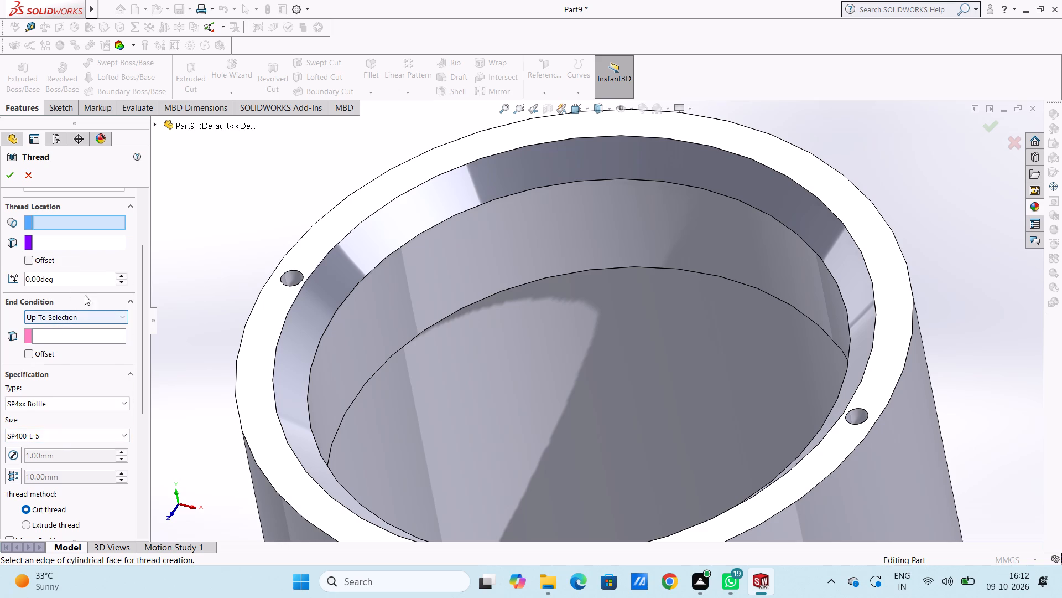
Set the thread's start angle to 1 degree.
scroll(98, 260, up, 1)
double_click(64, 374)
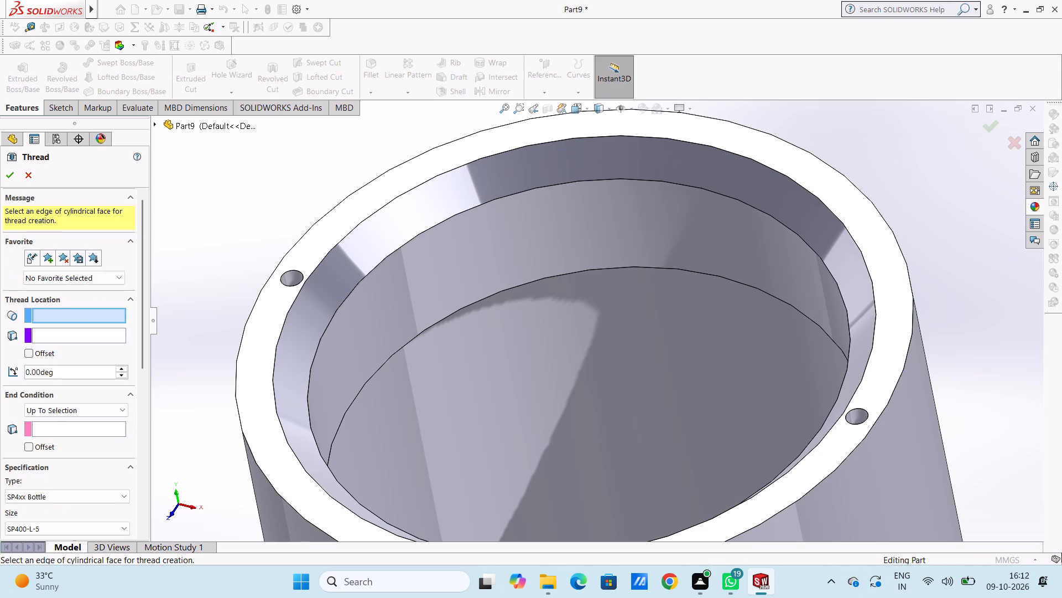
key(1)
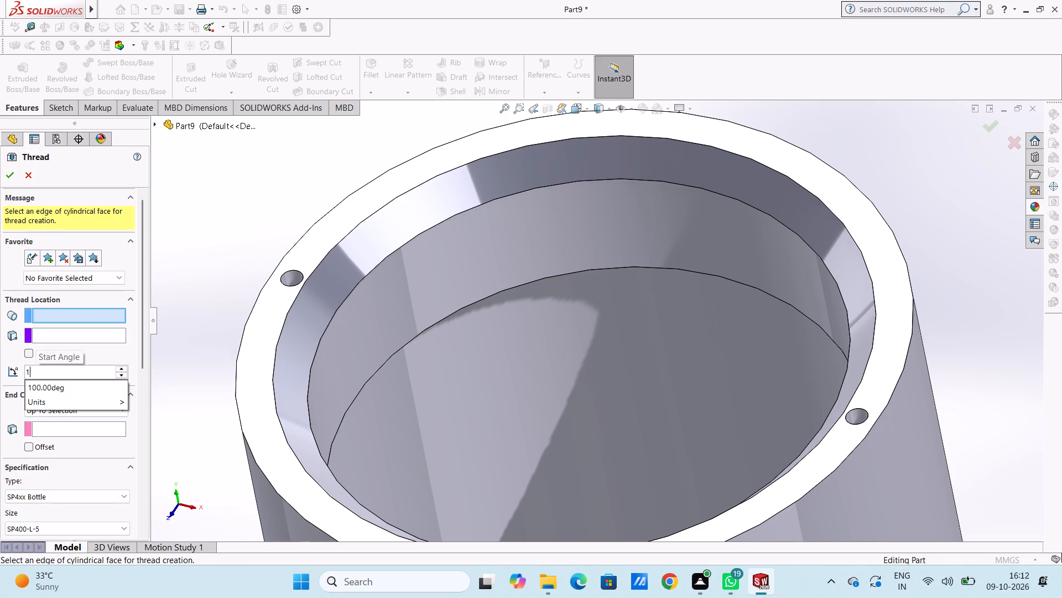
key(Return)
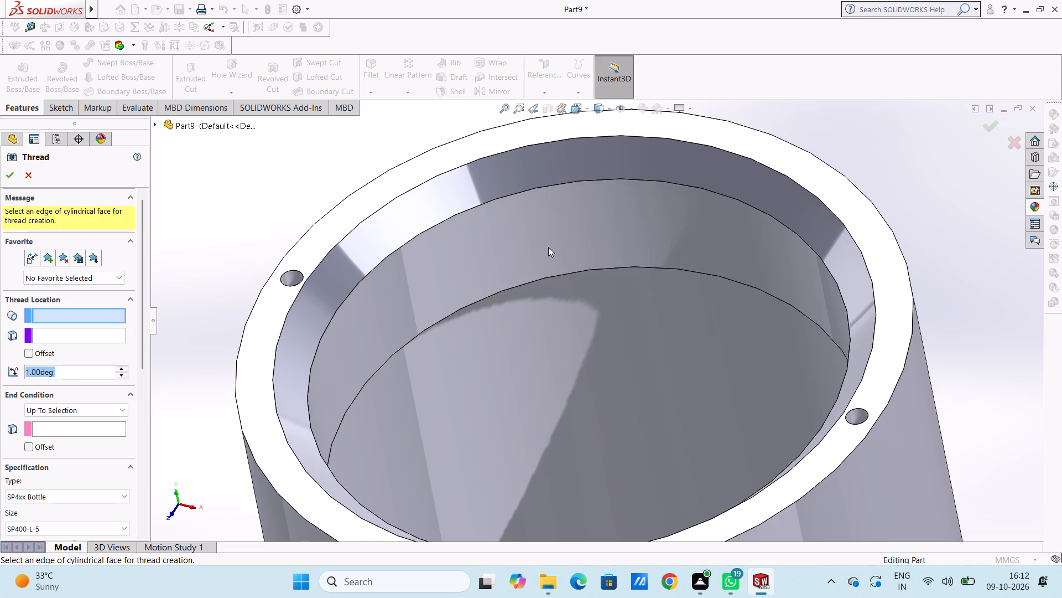
Select the lower circular edge of the ring's bore as the thread location.
click(546, 246)
click(495, 199)
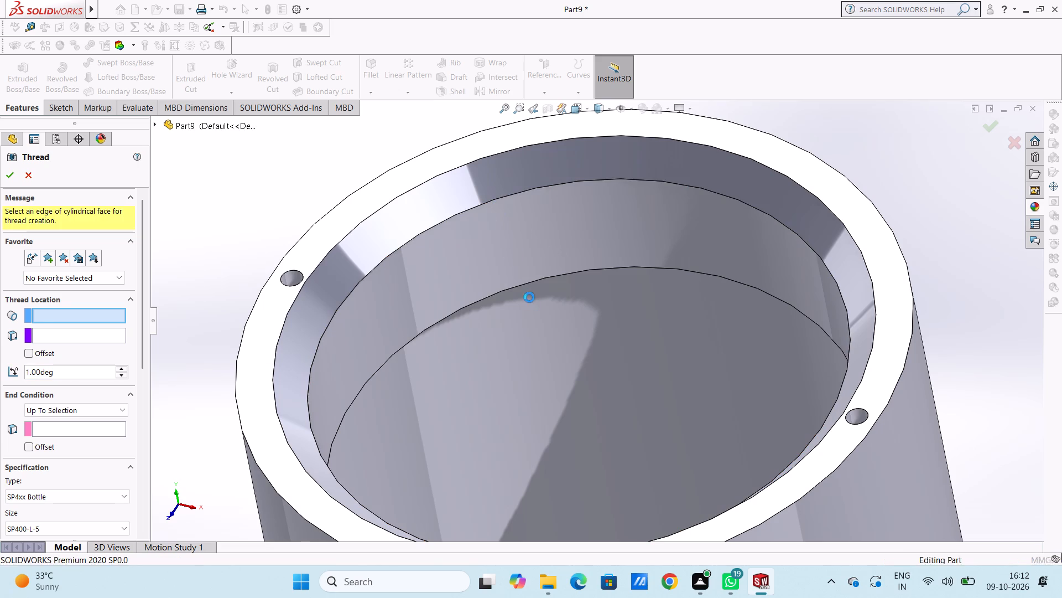
click(532, 281)
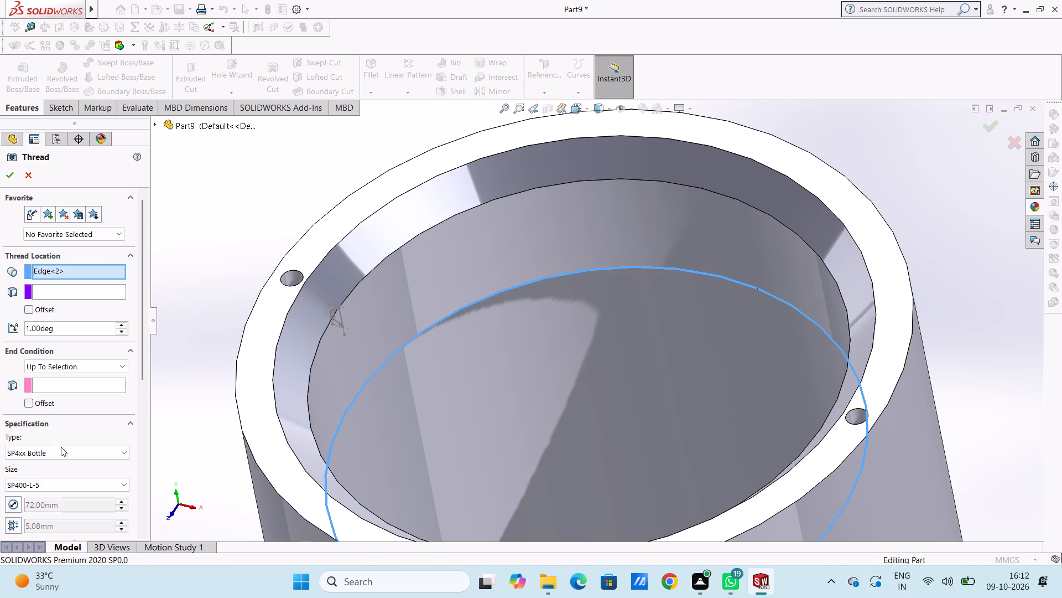
Change the thread specification to type Inch Tap with size #0-80.
scroll(86, 374, down, 2)
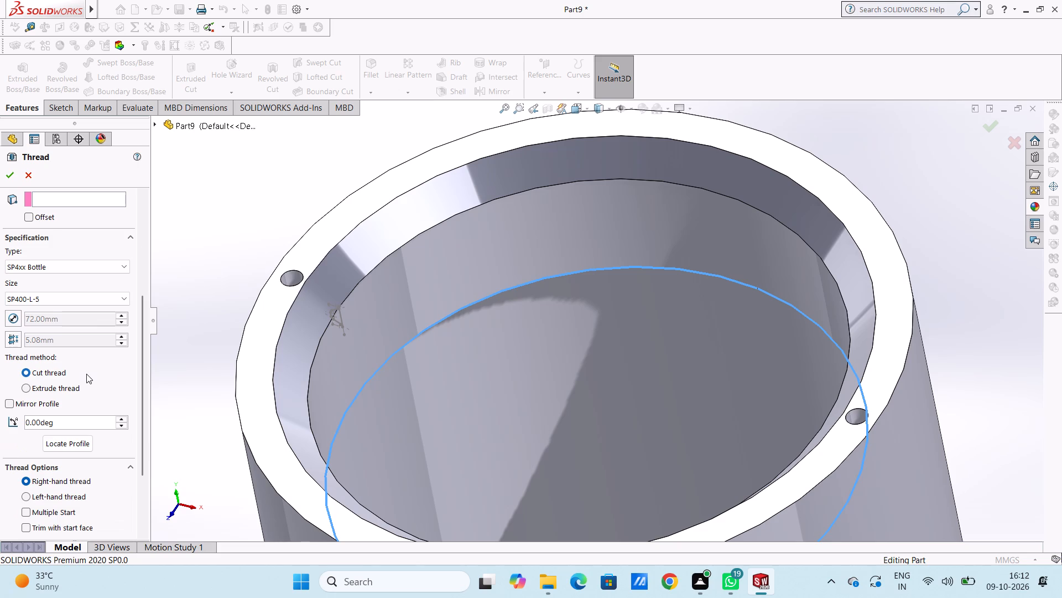
click(74, 265)
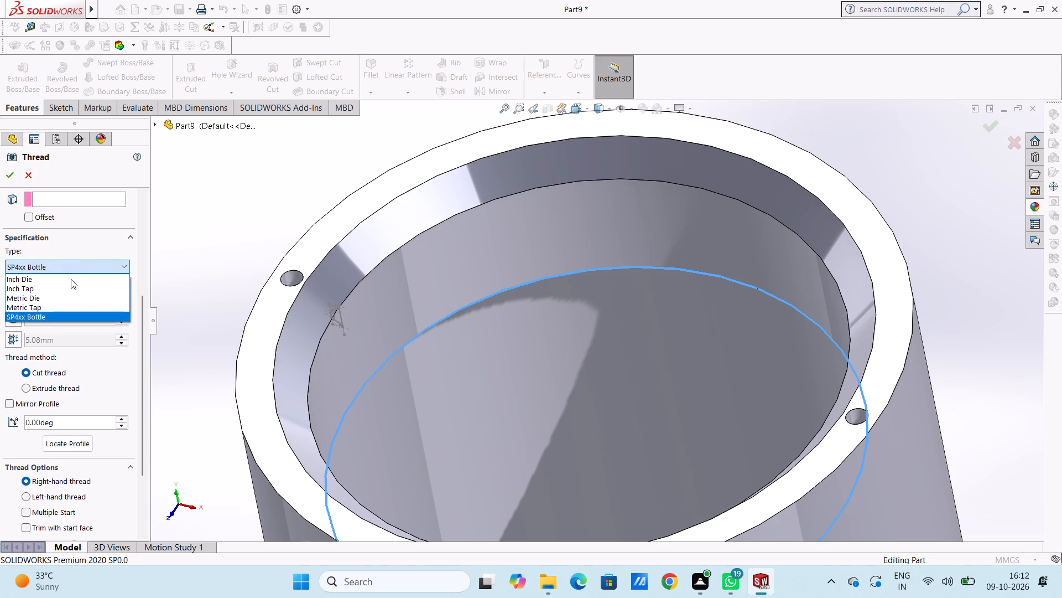
click(64, 319)
scroll(73, 303, up, 1)
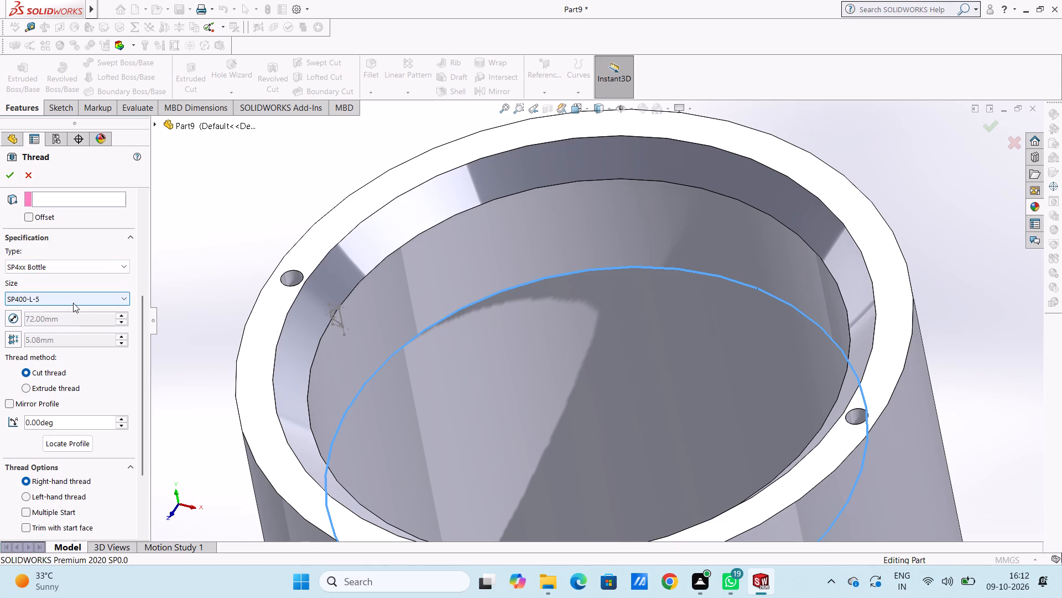
scroll(73, 303, up, 6)
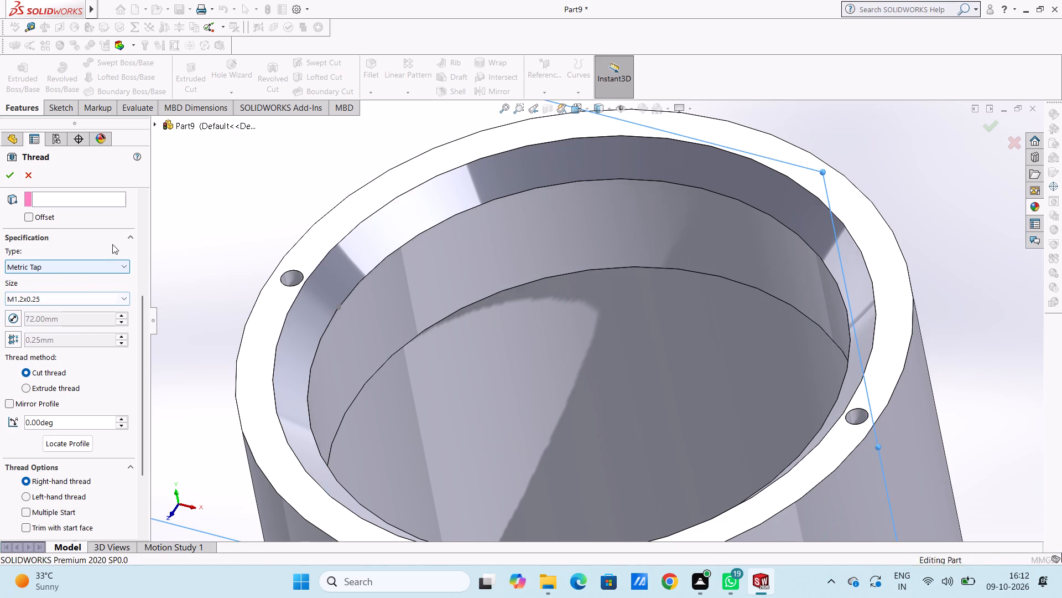
scroll(112, 244, up, 2)
scroll(112, 244, down, 3)
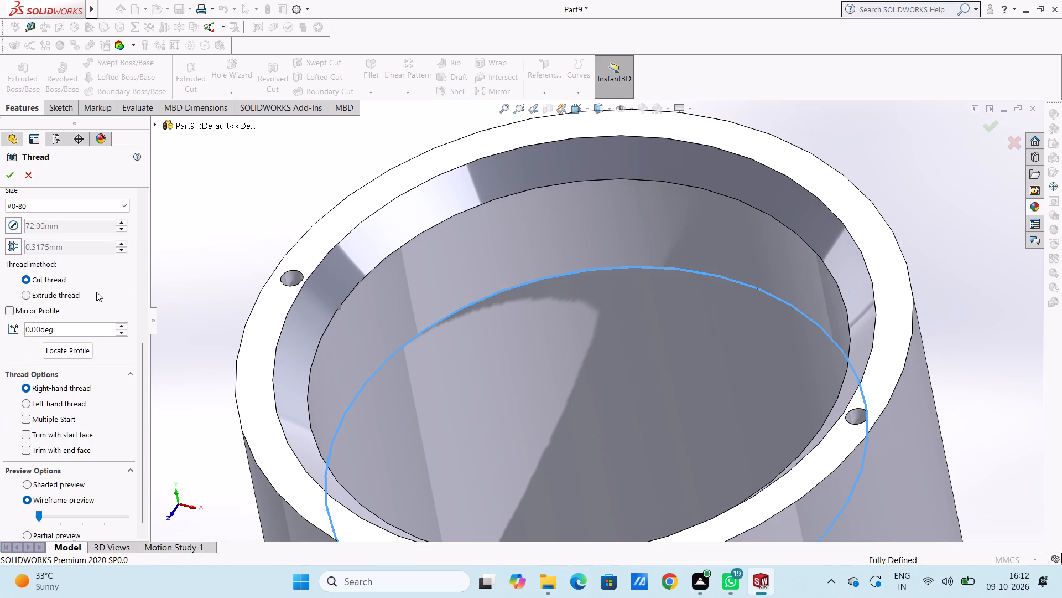
Set the thread's start angle to 0 degrees.
scroll(88, 293, down, 1)
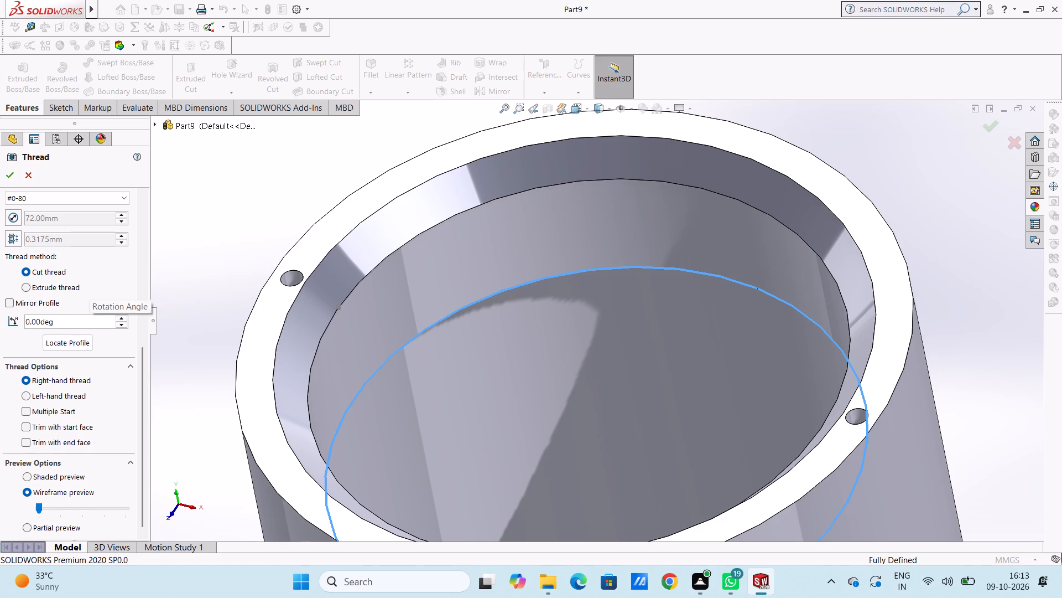
scroll(71, 382, down, 6)
scroll(110, 274, up, 5)
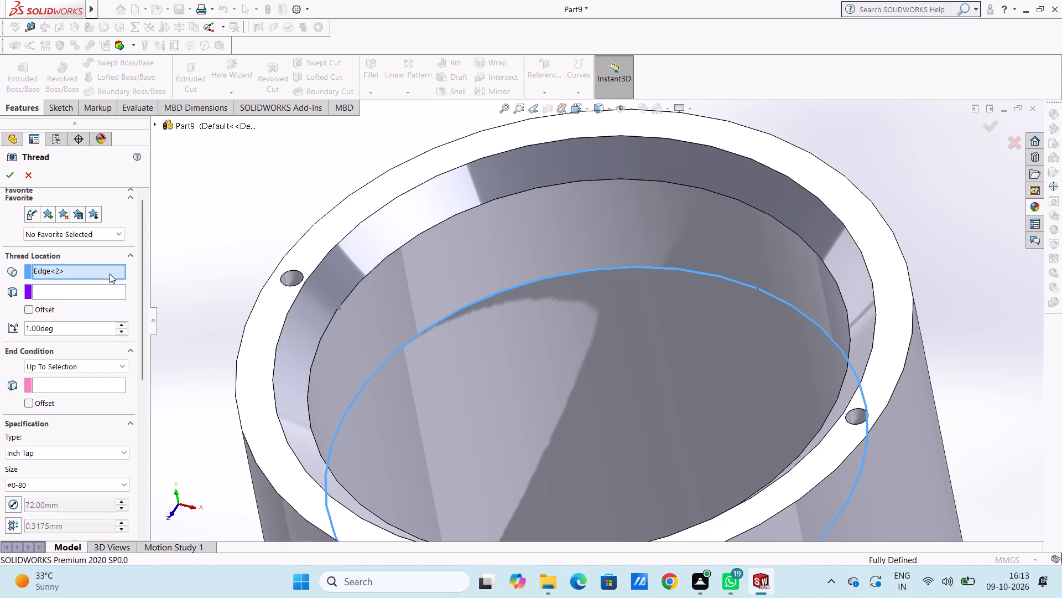
double_click(76, 331)
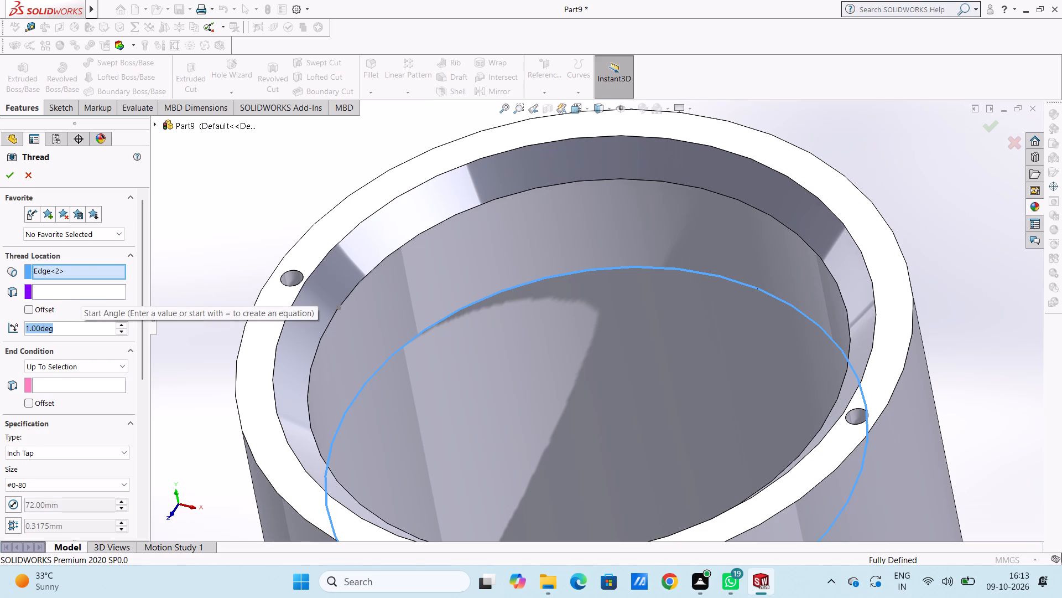
key(0)
key(Return)
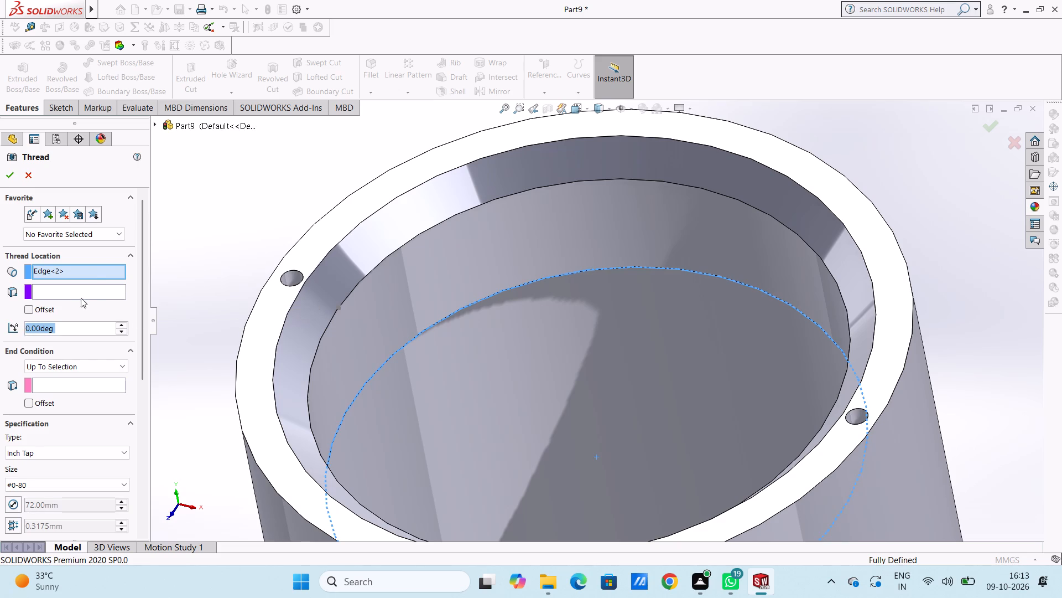
Set the thread's end condition to Up To Selection, ending at the bore edge just below the chamfer.
click(96, 363)
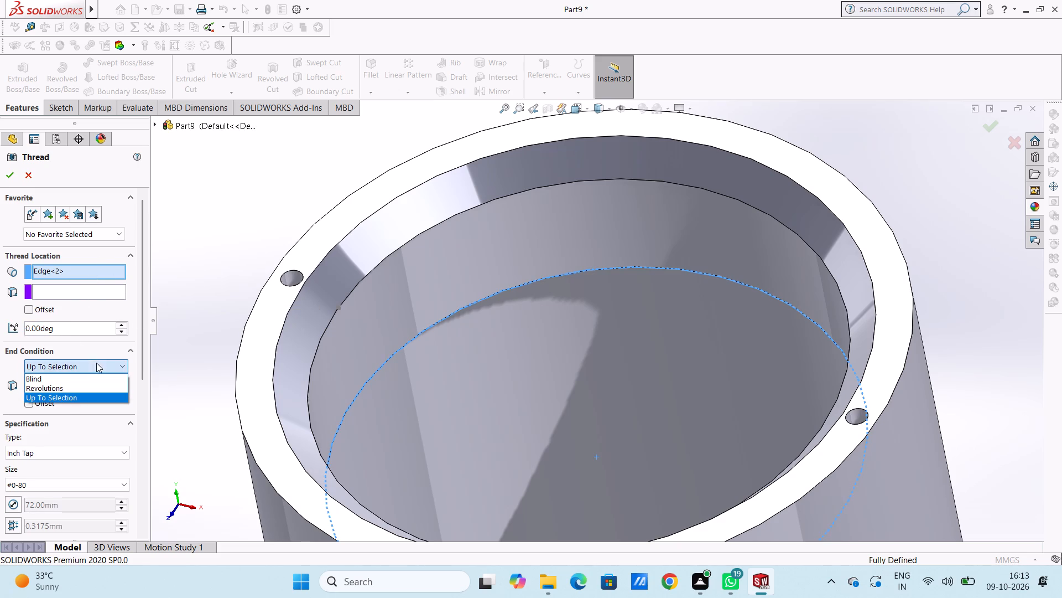
click(71, 397)
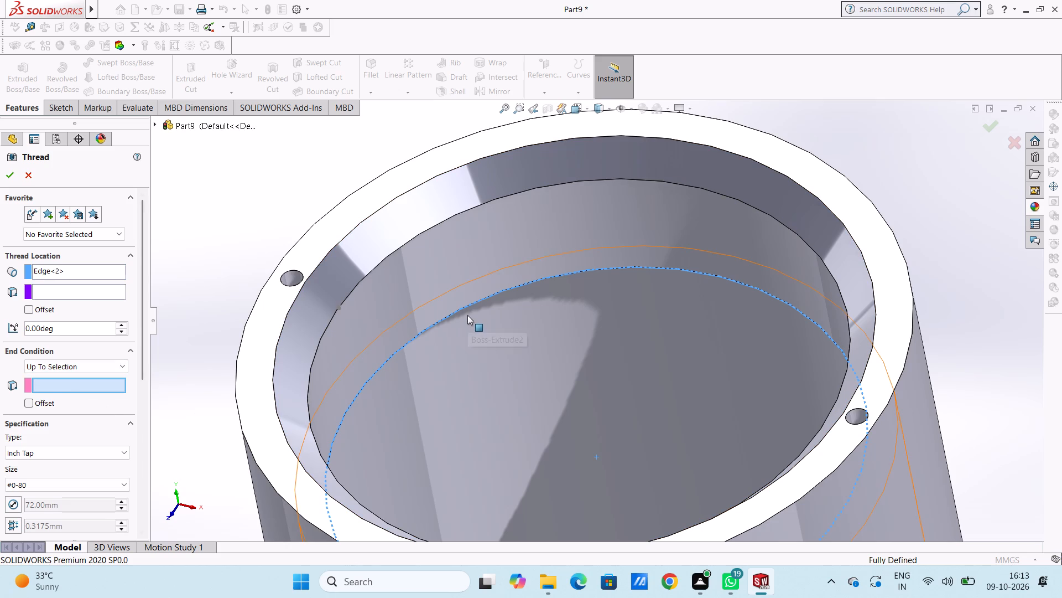
click(418, 235)
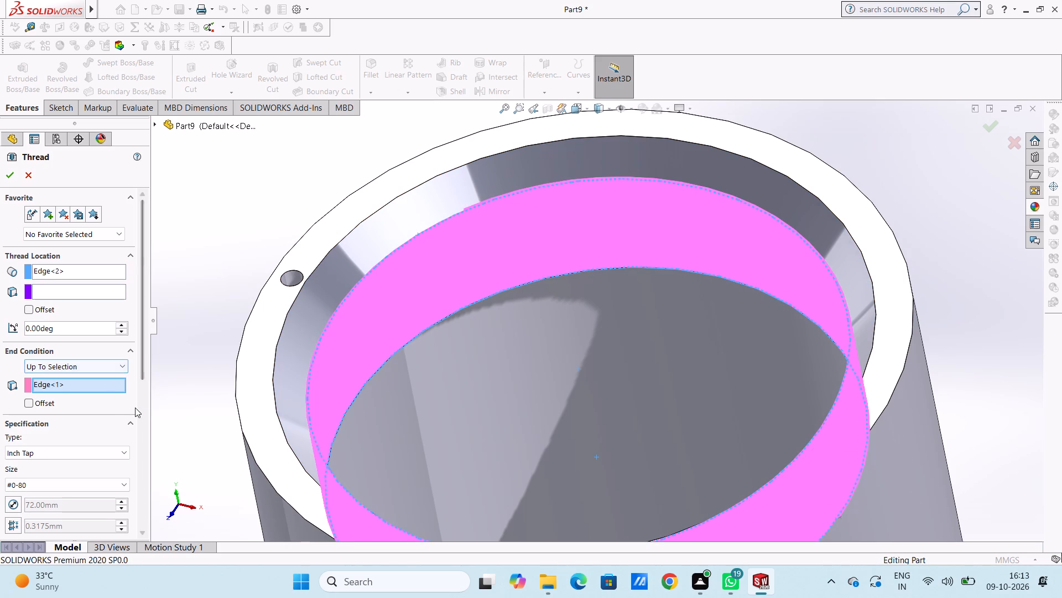
Review the thread's specification, cutting method, thread options and preview options.
scroll(135, 402, down, 3)
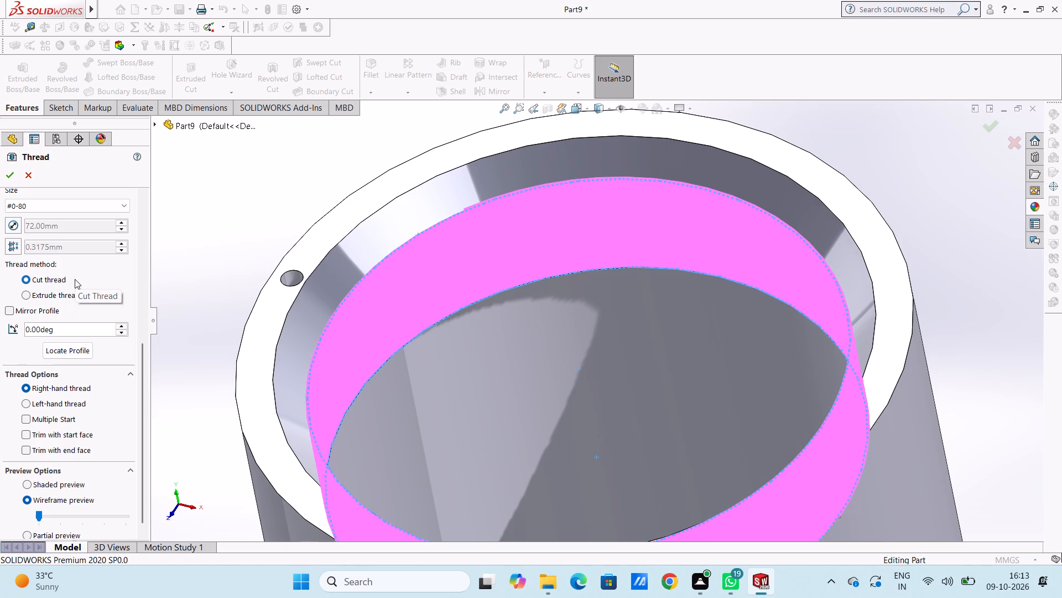
scroll(75, 279, up, 2)
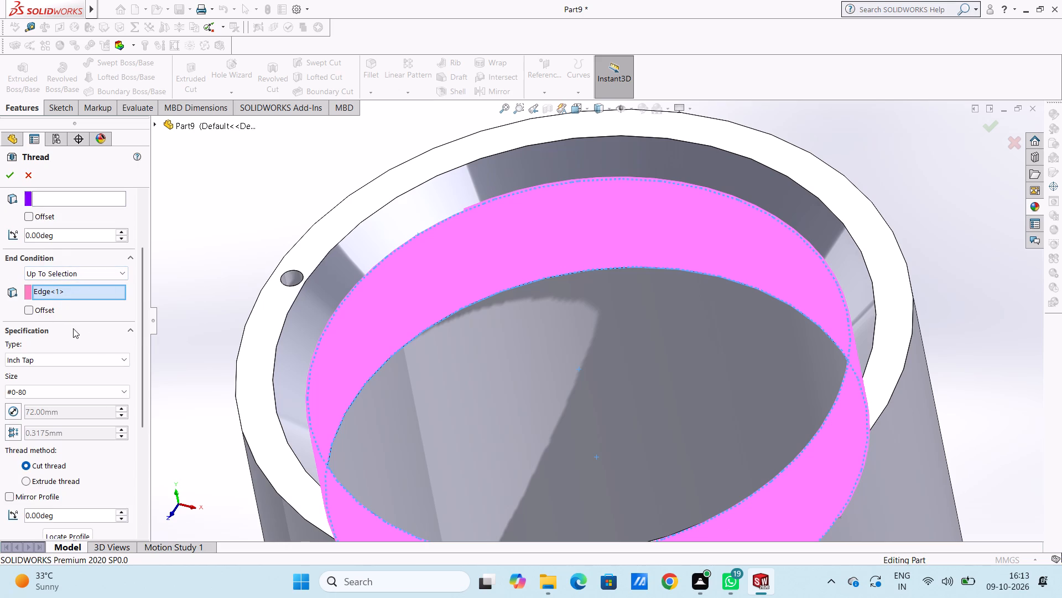
scroll(86, 335, down, 2)
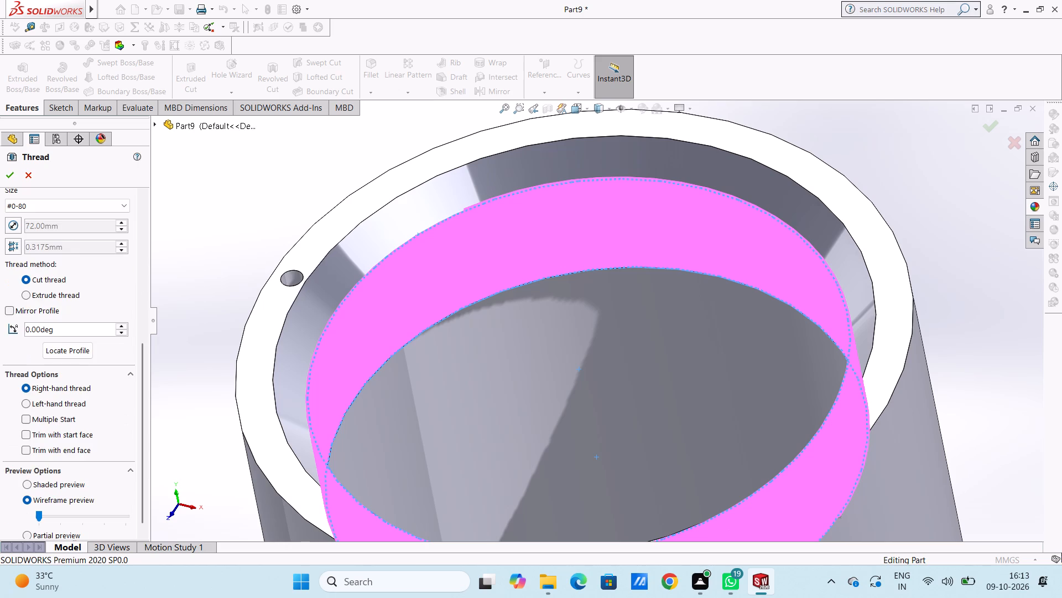
scroll(110, 368, down, 5)
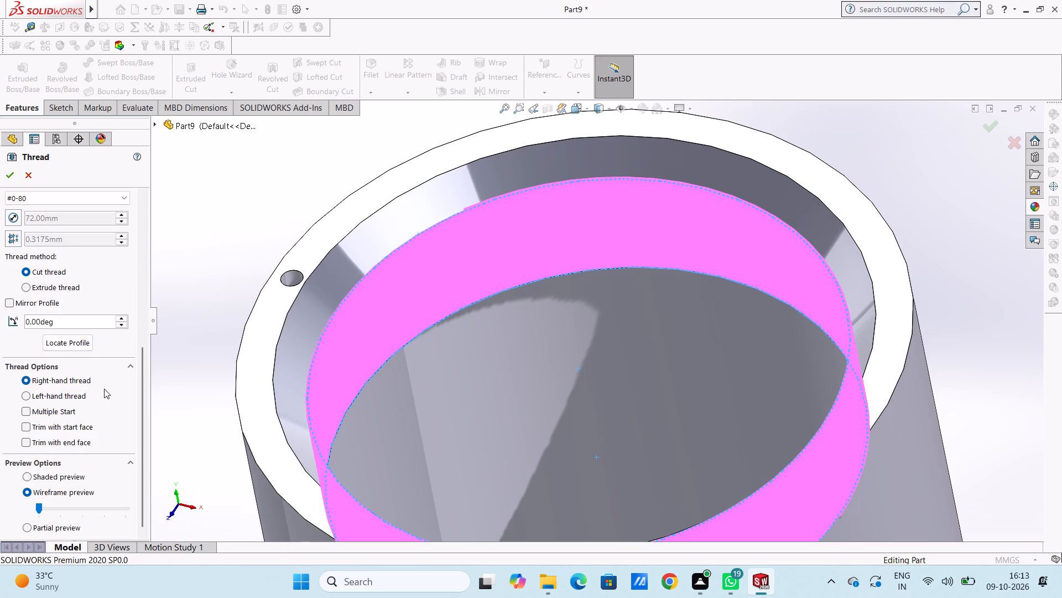
scroll(106, 398, down, 2)
scroll(144, 430, down, 3)
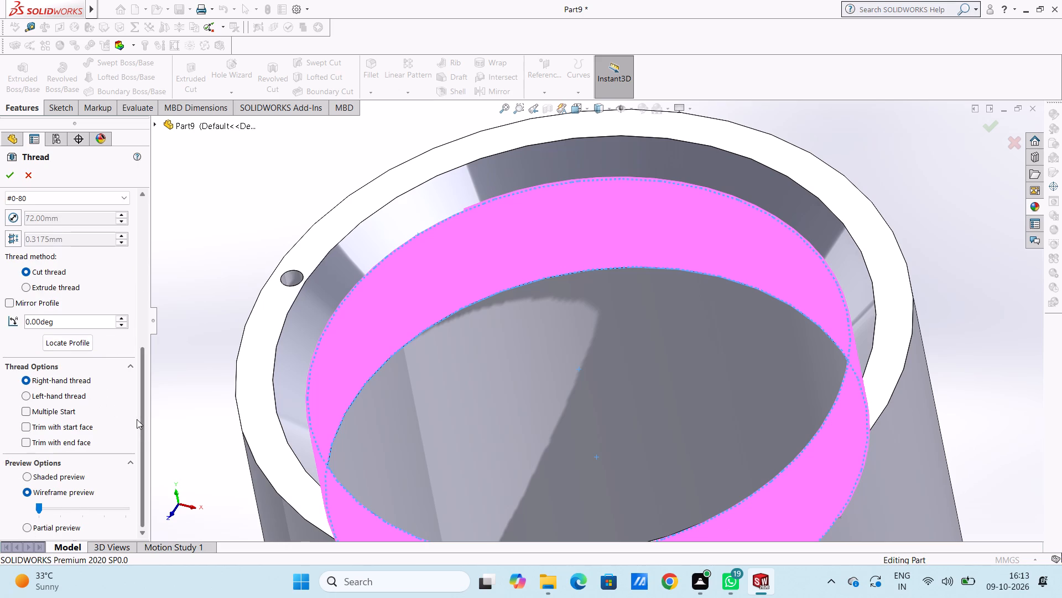
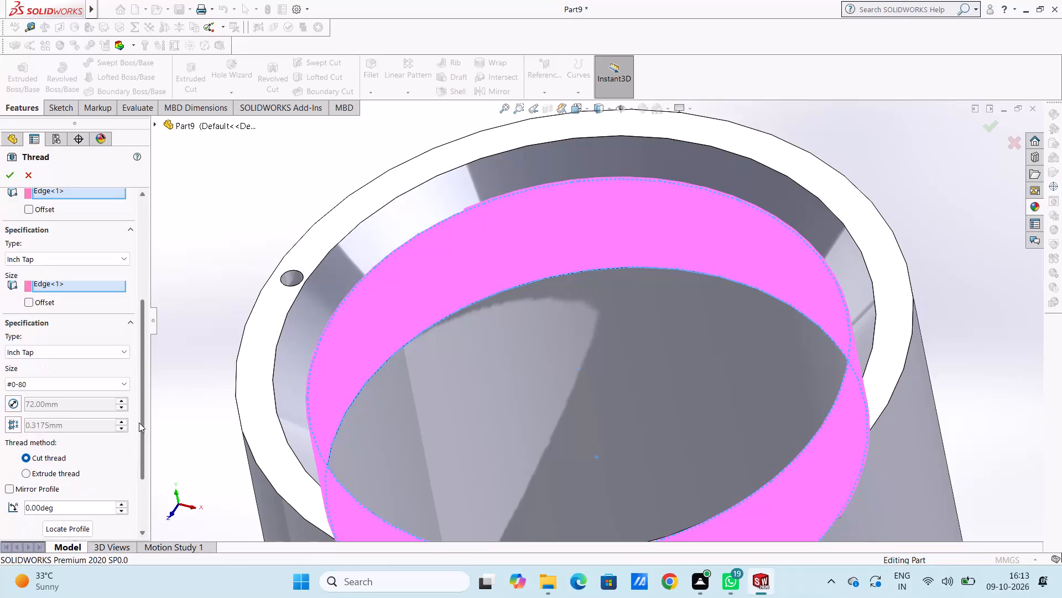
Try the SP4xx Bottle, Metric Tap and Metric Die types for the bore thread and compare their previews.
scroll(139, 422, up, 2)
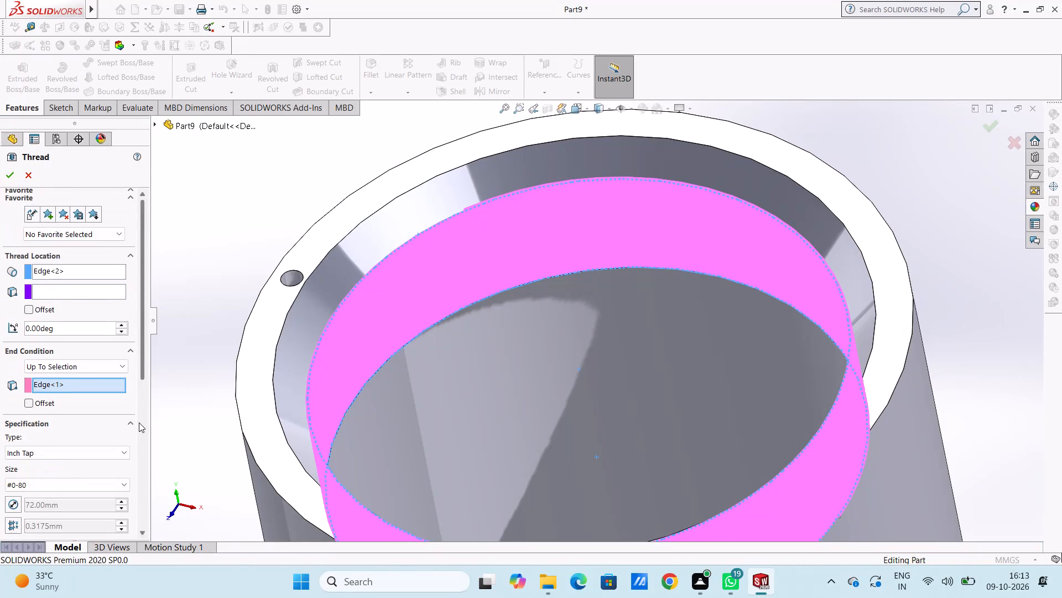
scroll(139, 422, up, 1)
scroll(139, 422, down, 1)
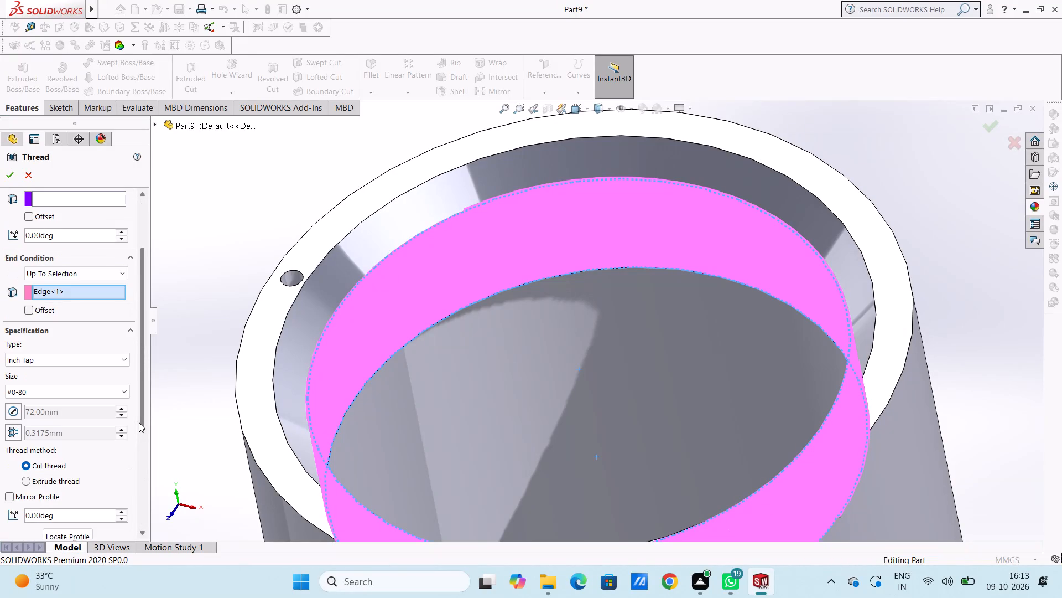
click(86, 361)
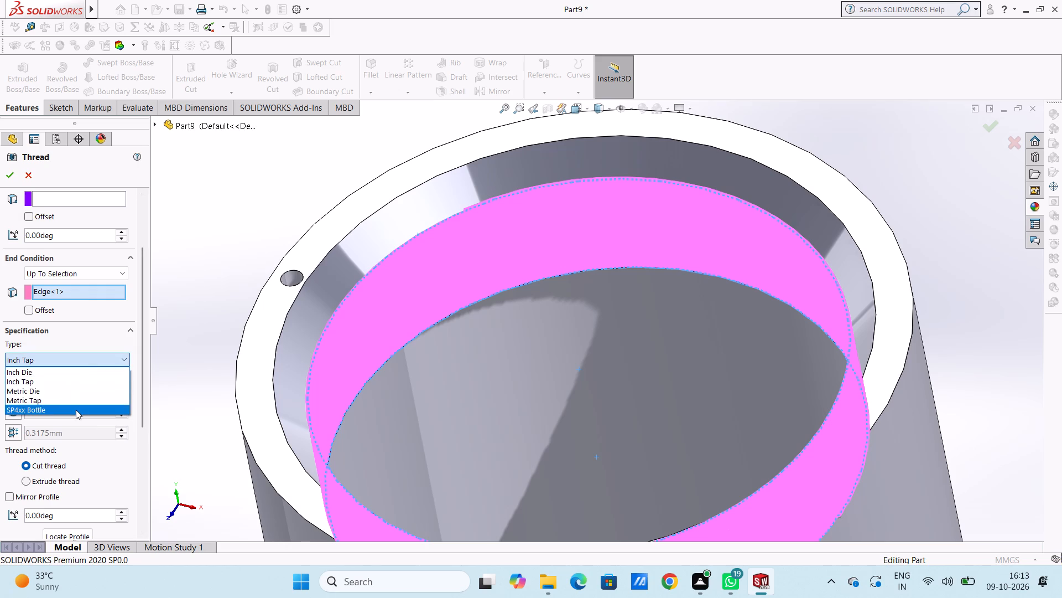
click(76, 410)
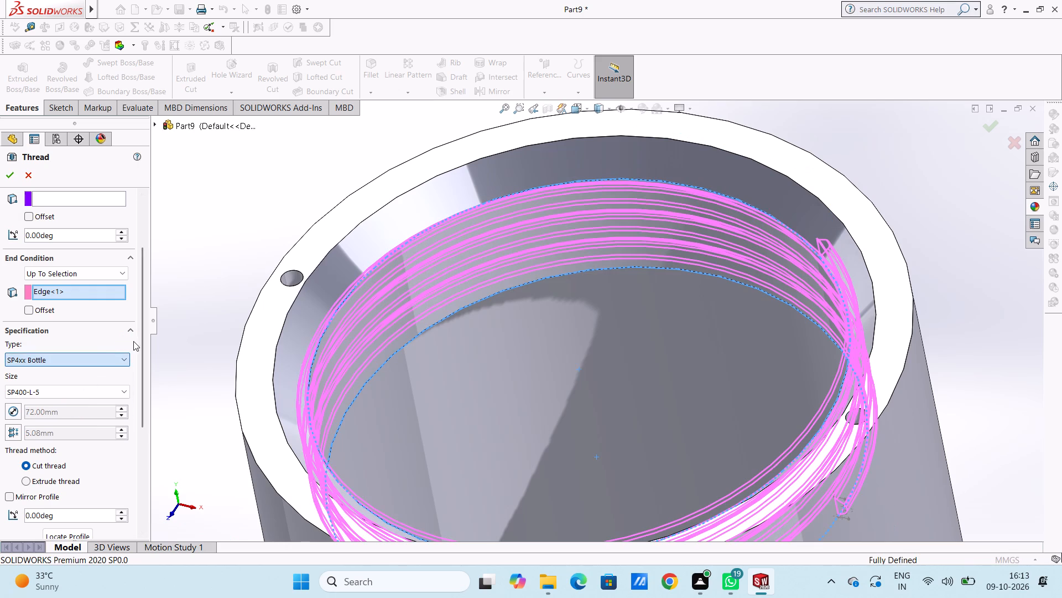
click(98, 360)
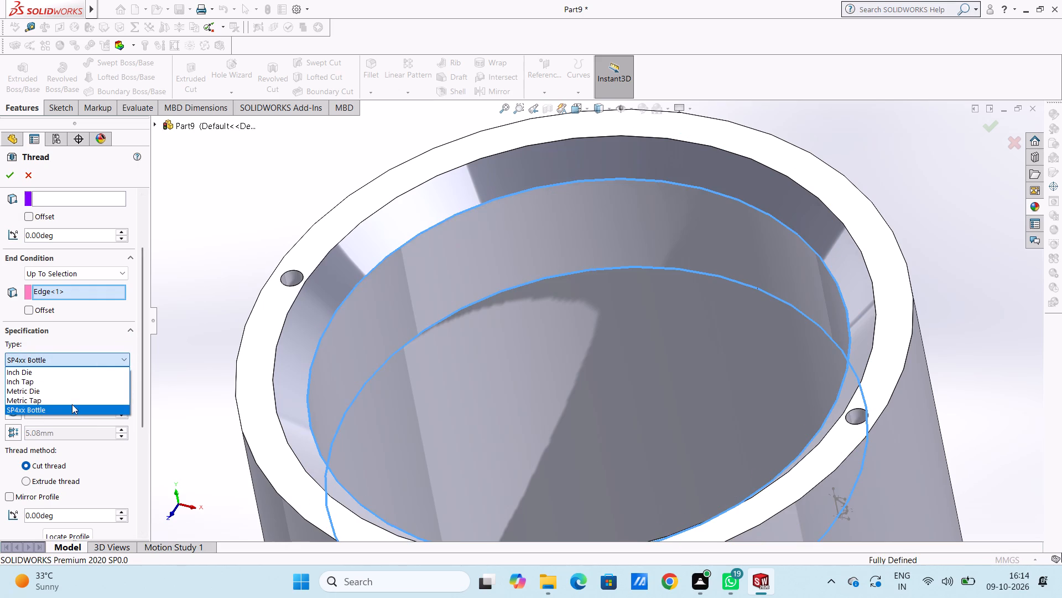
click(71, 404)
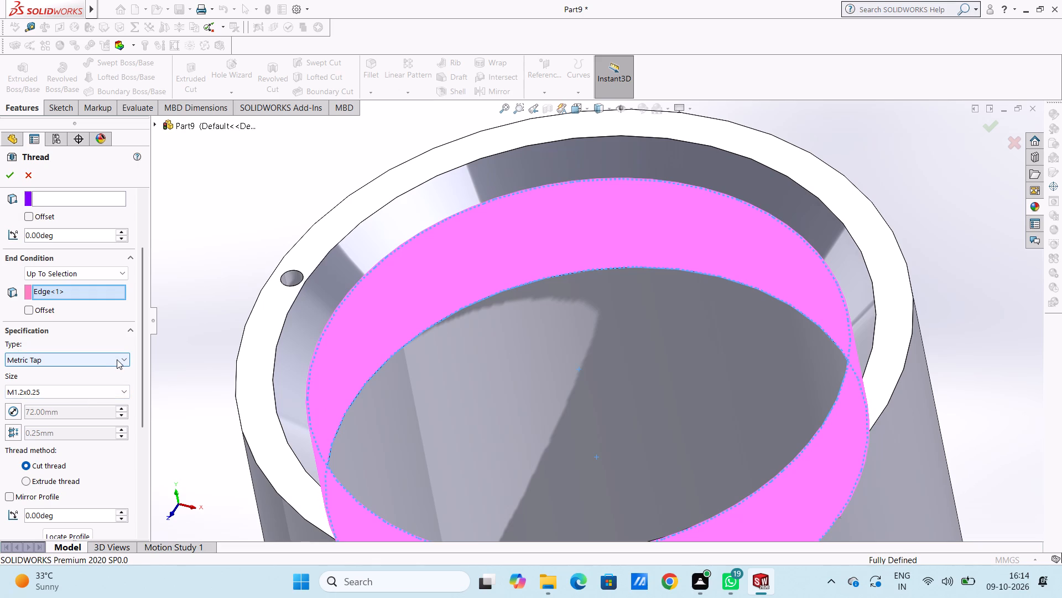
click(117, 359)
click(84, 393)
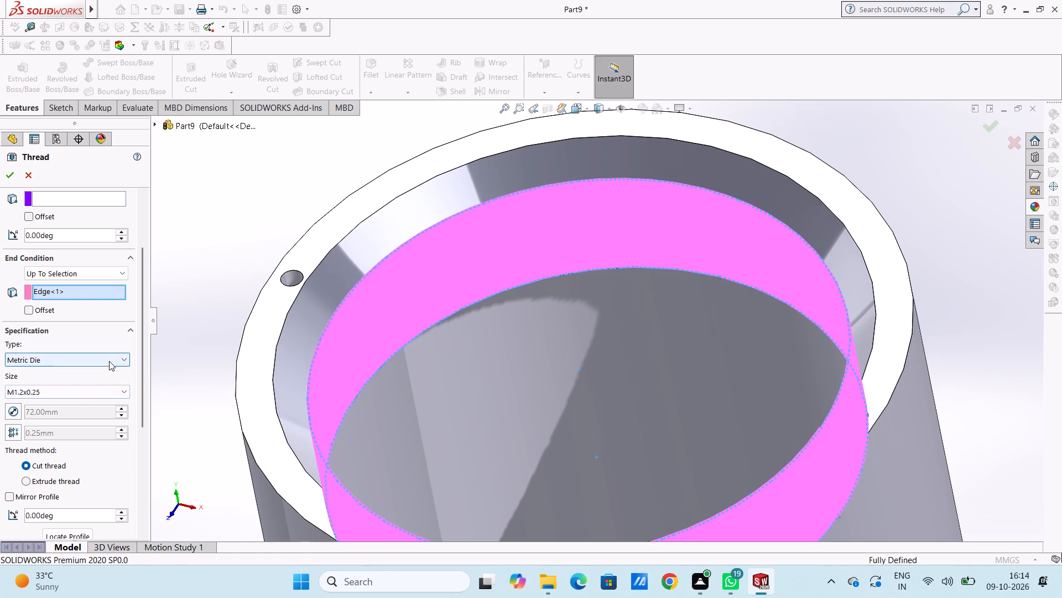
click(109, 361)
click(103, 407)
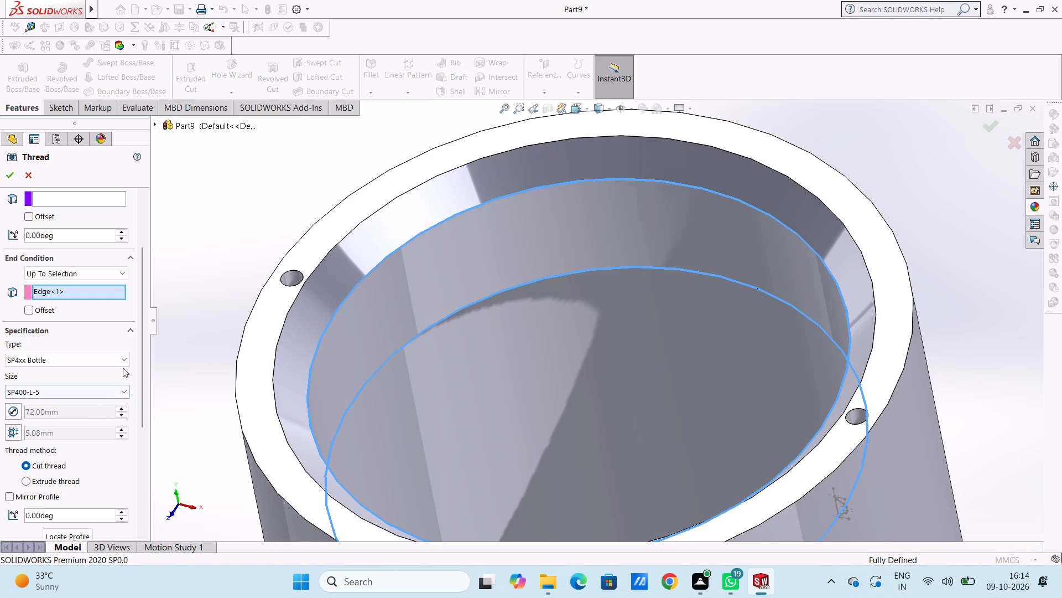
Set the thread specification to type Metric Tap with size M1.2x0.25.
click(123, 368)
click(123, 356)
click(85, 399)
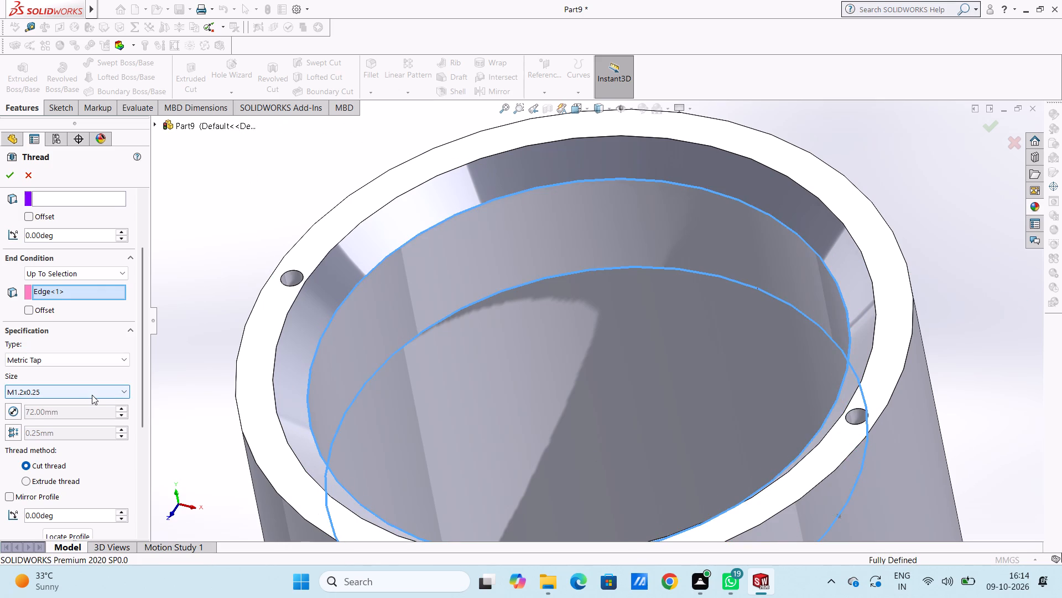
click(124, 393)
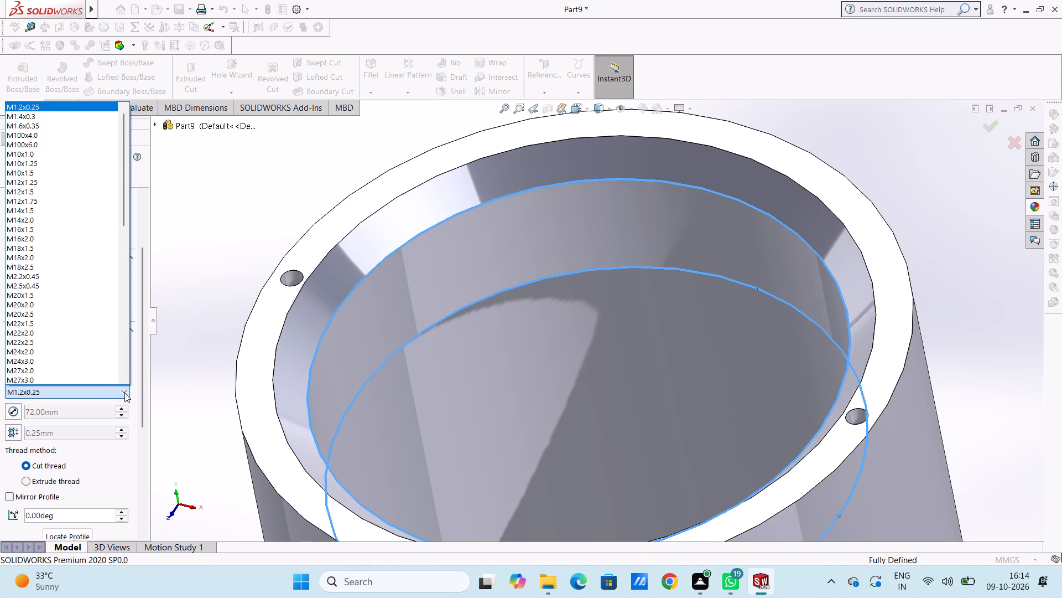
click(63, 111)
Change the thread specification to type SP4xx Bottle with size SP400-L-5.
click(122, 360)
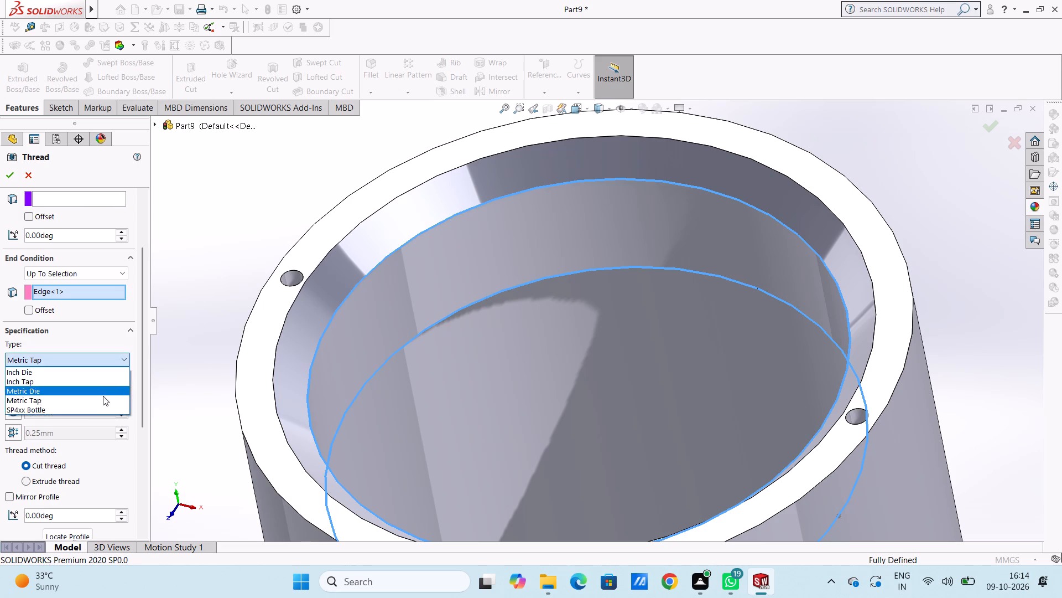
click(85, 413)
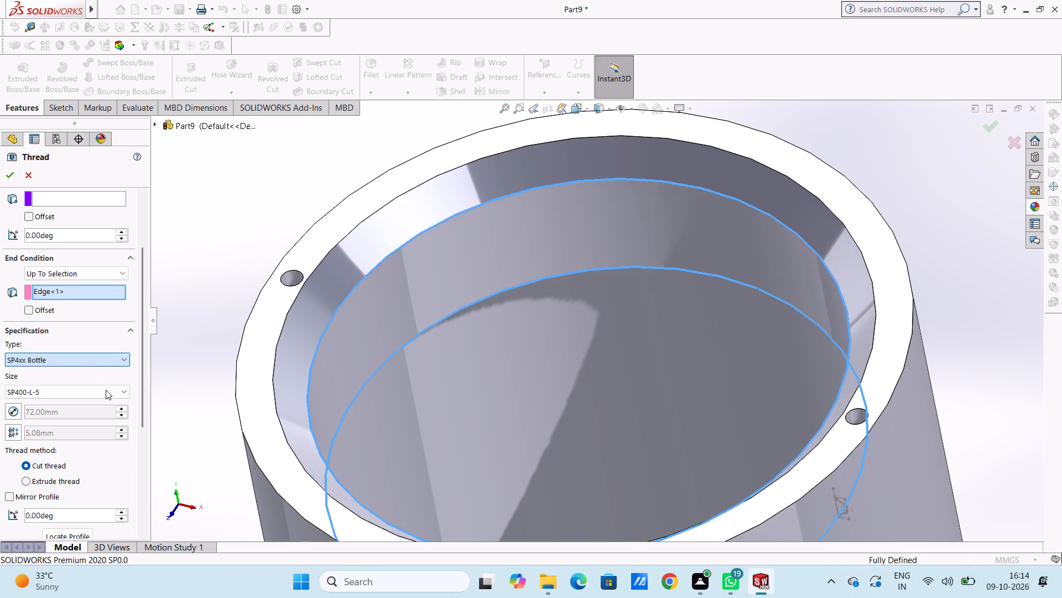
click(106, 394)
click(63, 400)
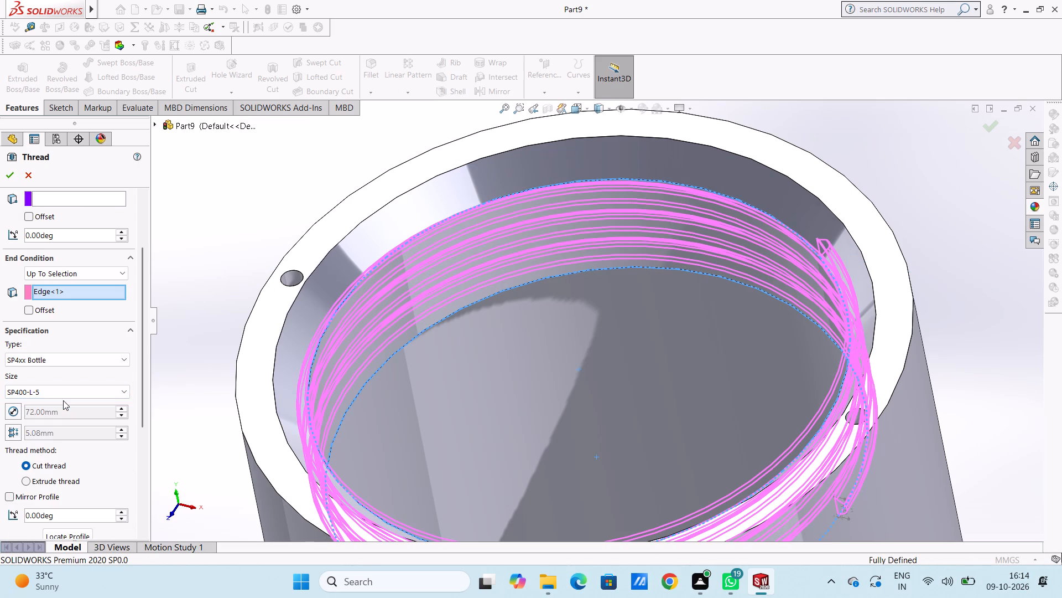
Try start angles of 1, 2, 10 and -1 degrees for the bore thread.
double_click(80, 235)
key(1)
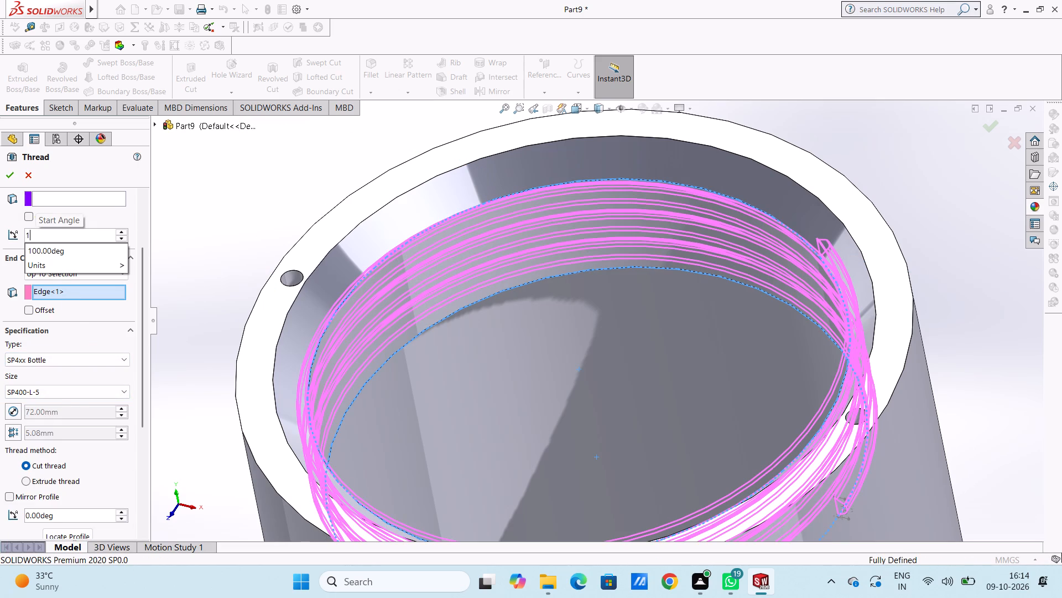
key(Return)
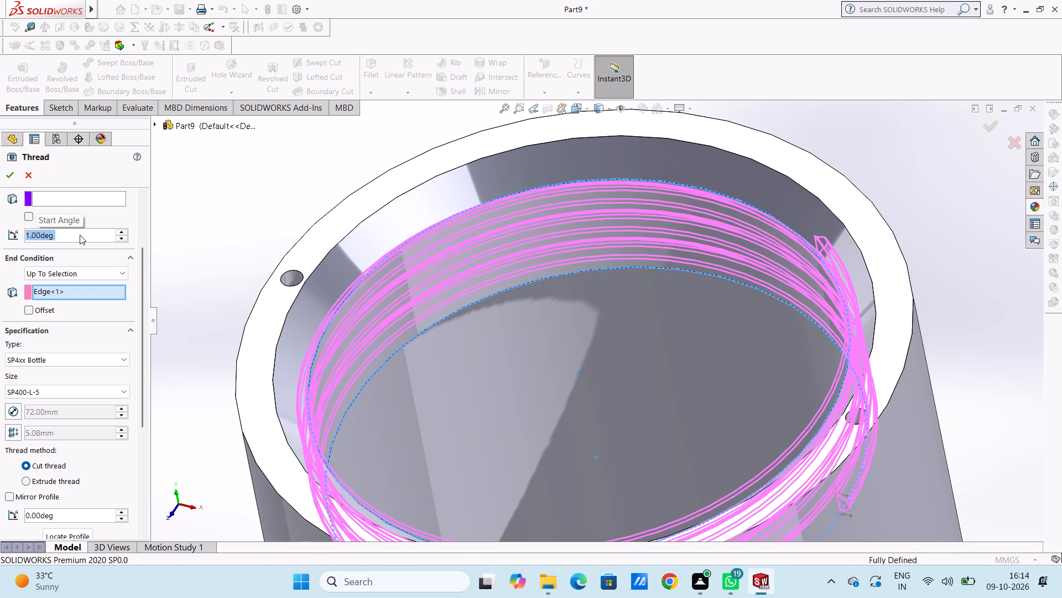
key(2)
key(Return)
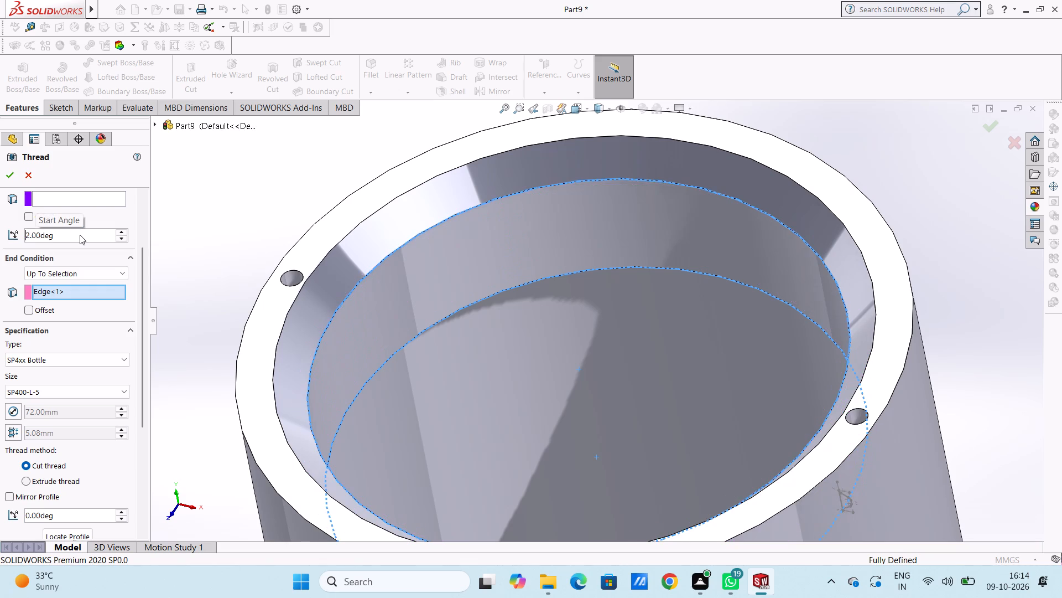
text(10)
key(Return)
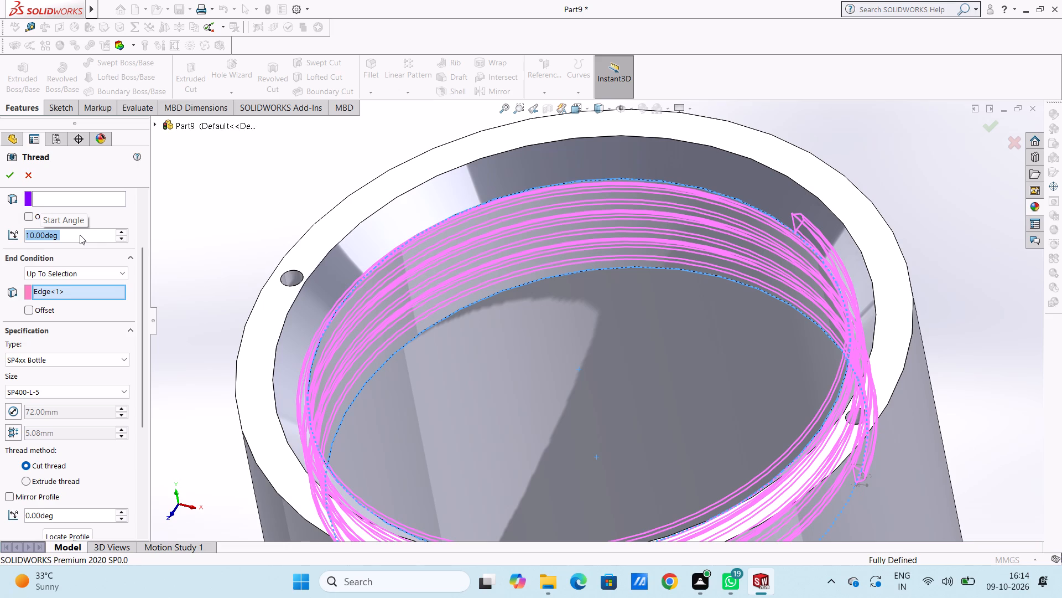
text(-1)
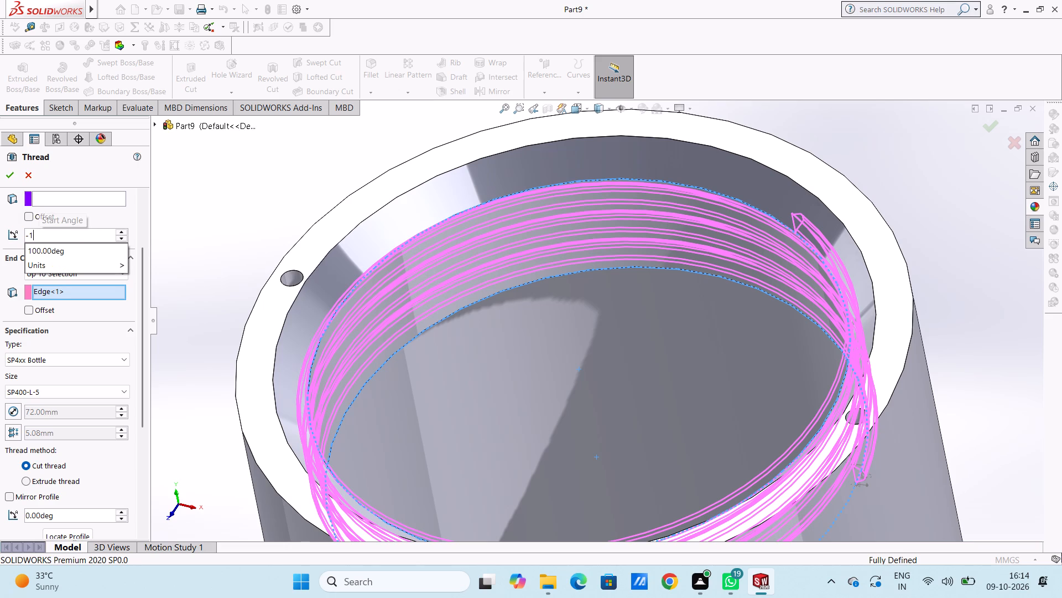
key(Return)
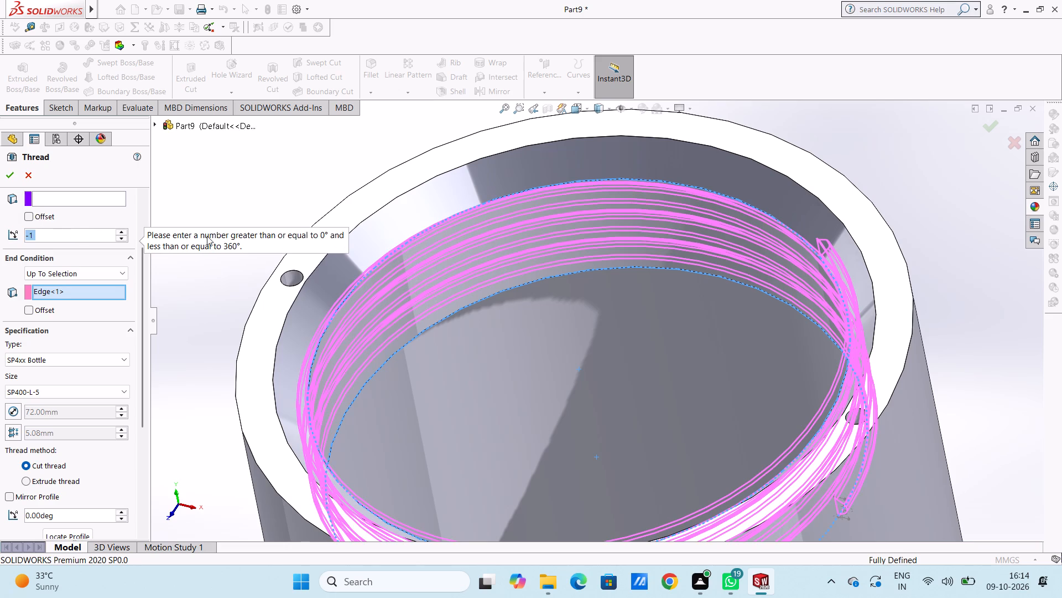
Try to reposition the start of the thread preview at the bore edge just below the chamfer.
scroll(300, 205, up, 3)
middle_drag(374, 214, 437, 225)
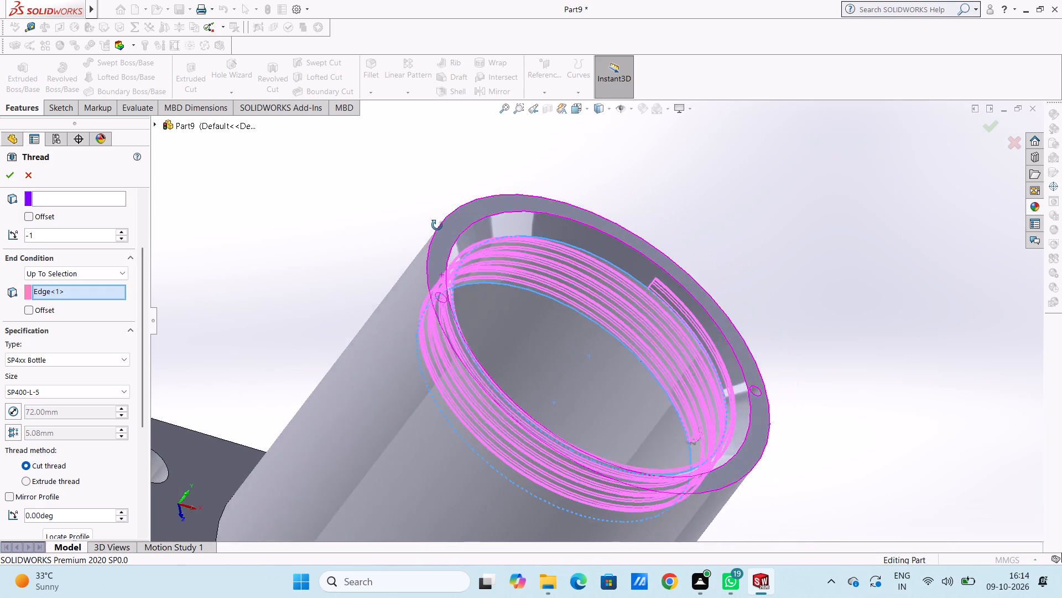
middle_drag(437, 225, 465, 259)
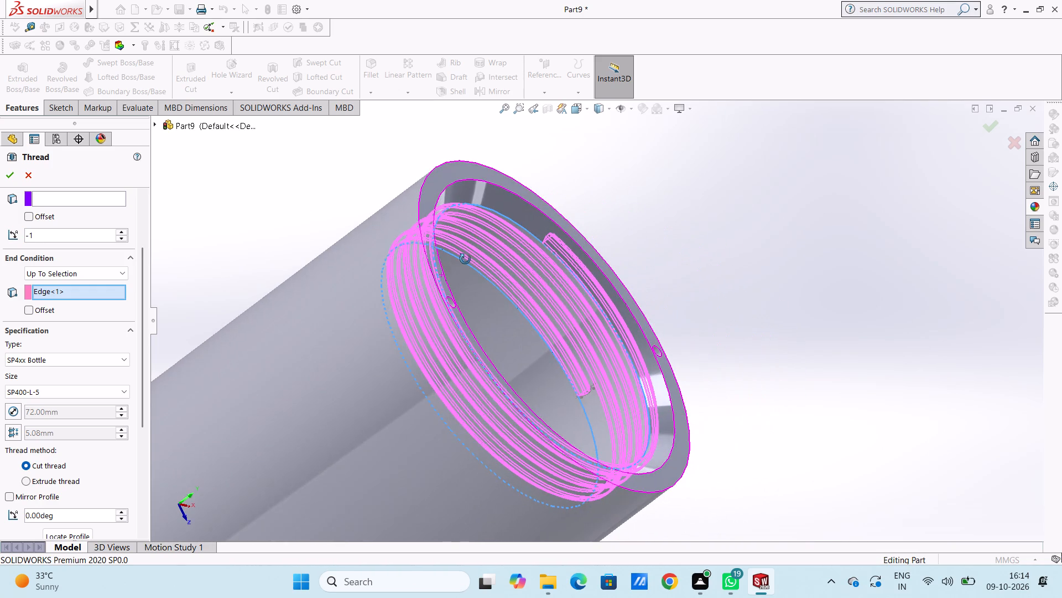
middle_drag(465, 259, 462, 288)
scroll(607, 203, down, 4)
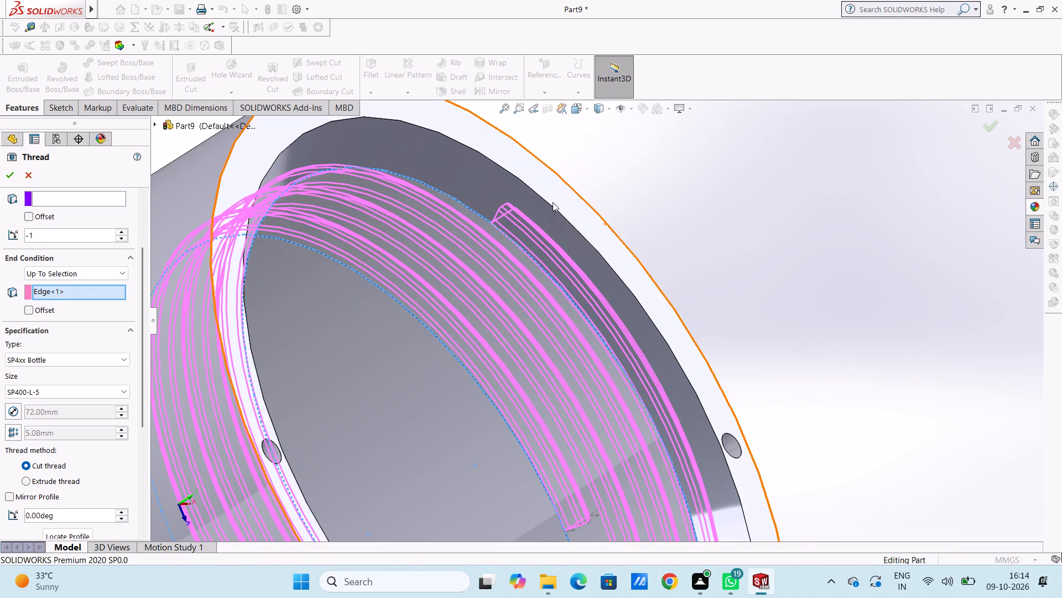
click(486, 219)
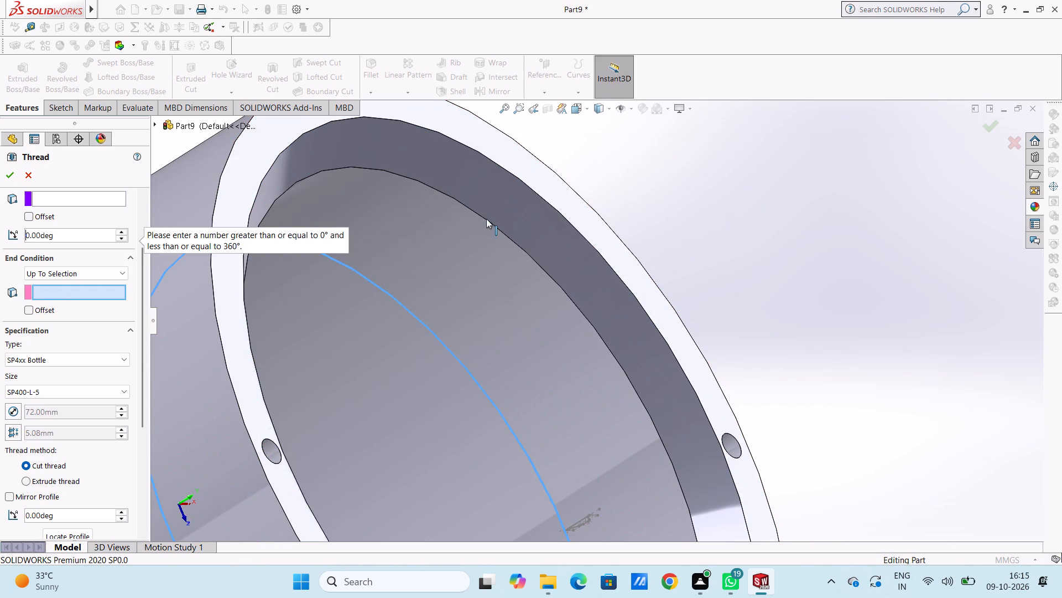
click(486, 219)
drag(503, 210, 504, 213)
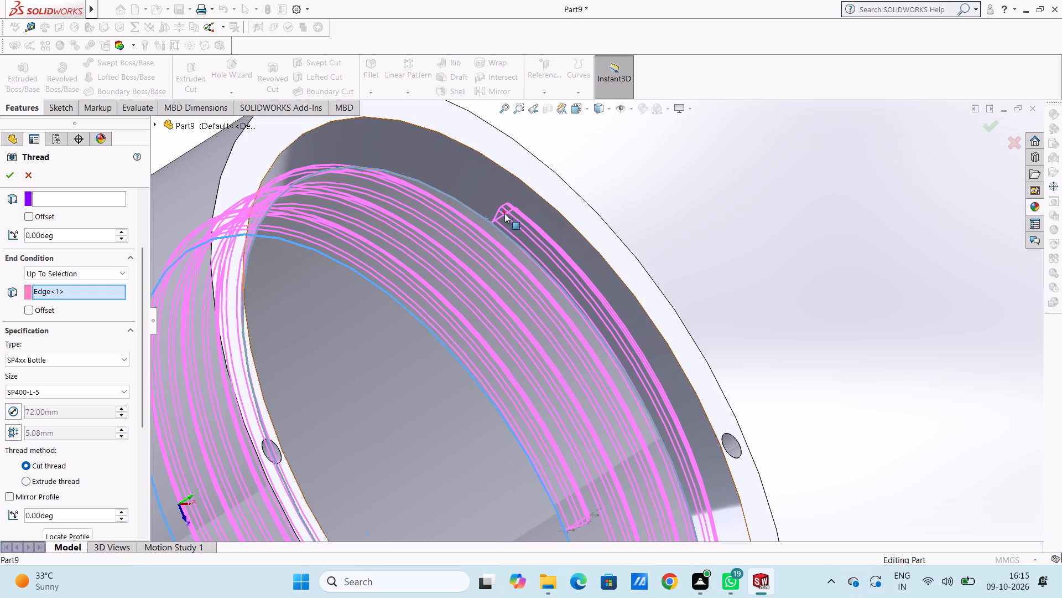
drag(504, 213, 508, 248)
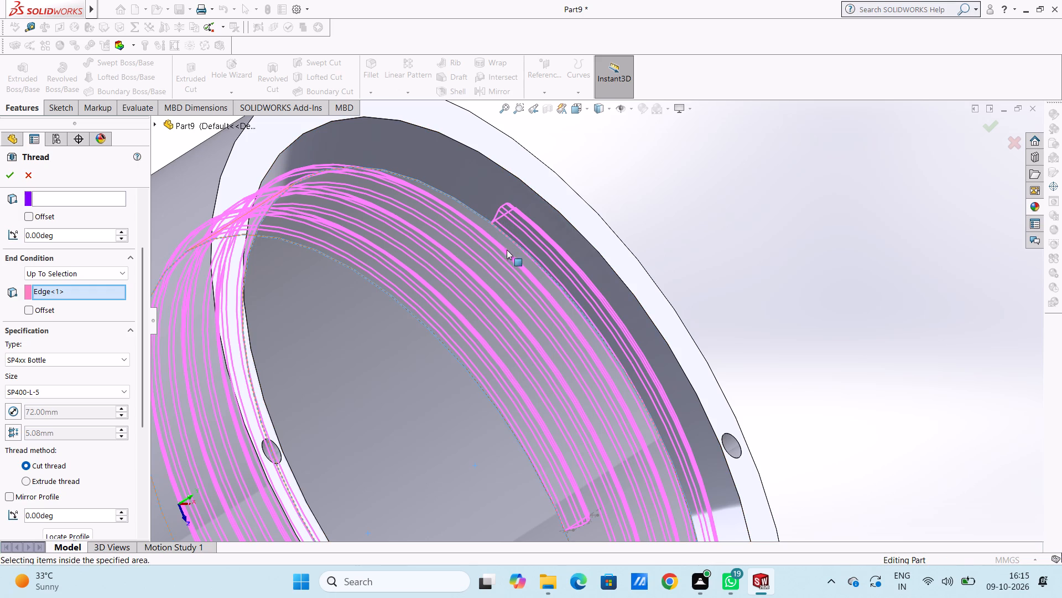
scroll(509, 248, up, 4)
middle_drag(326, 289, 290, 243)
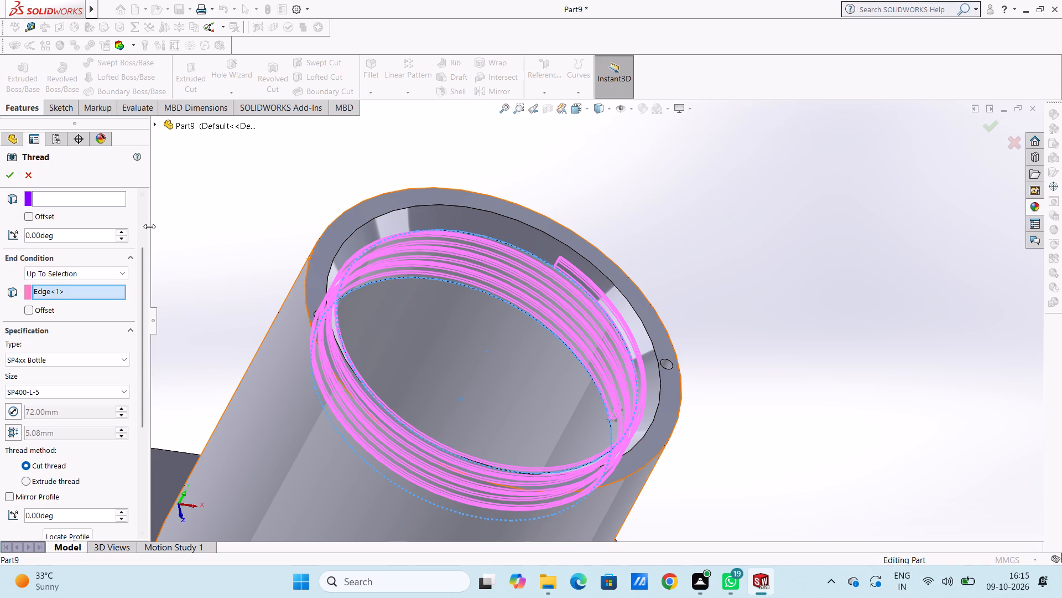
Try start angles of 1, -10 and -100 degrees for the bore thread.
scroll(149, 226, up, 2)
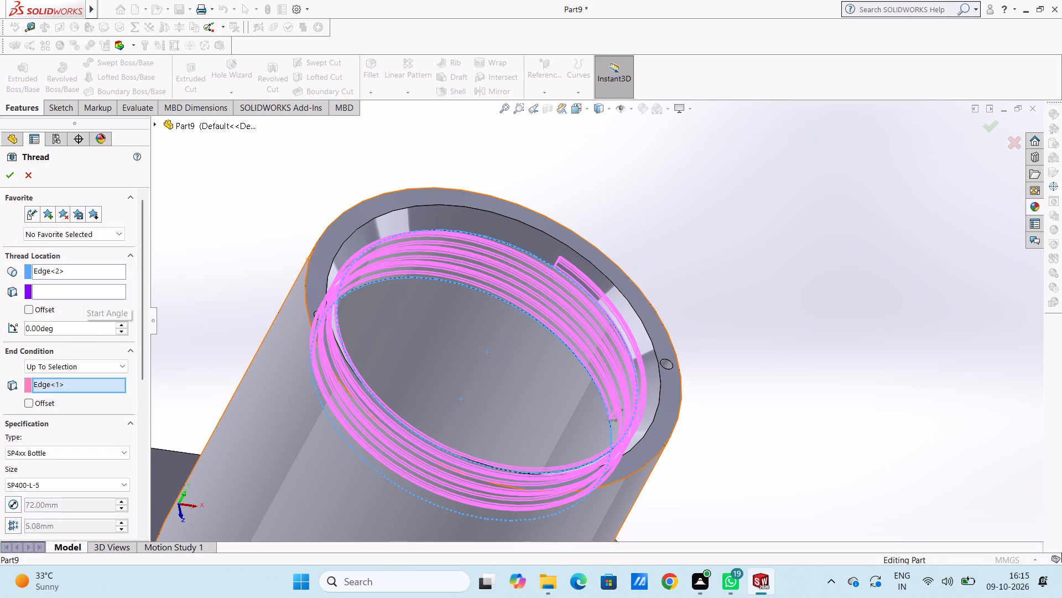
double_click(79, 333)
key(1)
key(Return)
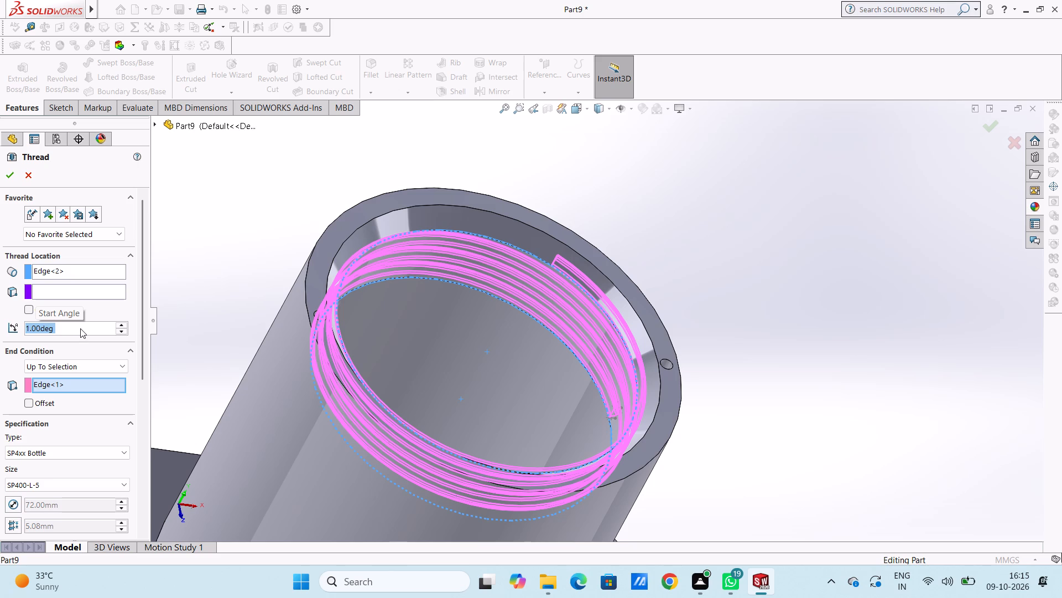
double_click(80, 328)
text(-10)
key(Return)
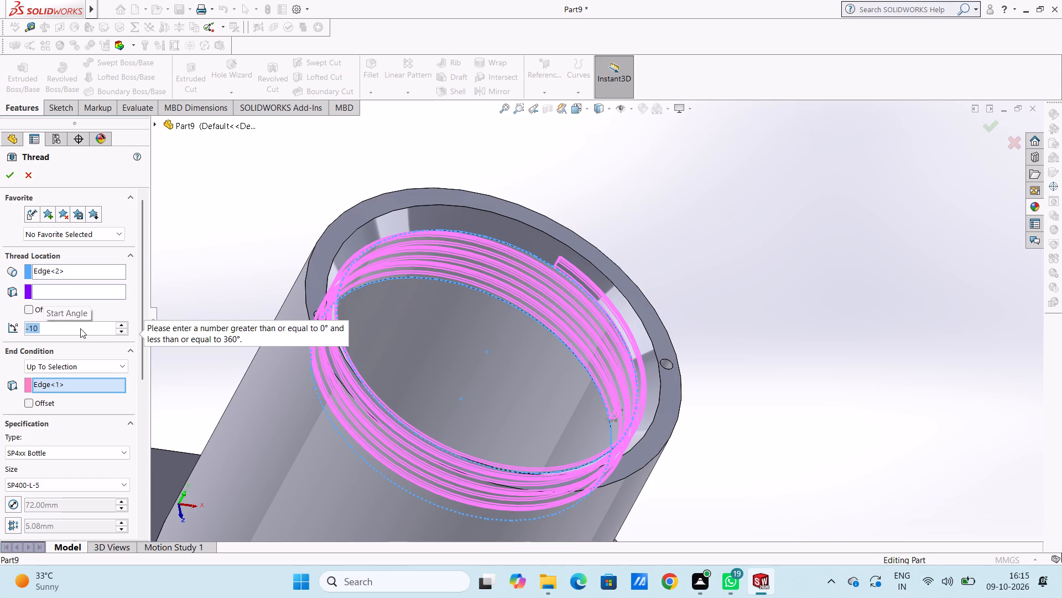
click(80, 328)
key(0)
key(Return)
Set the thread's start angle to 0 degrees.
key(BackSpace)
key(BackSpace)
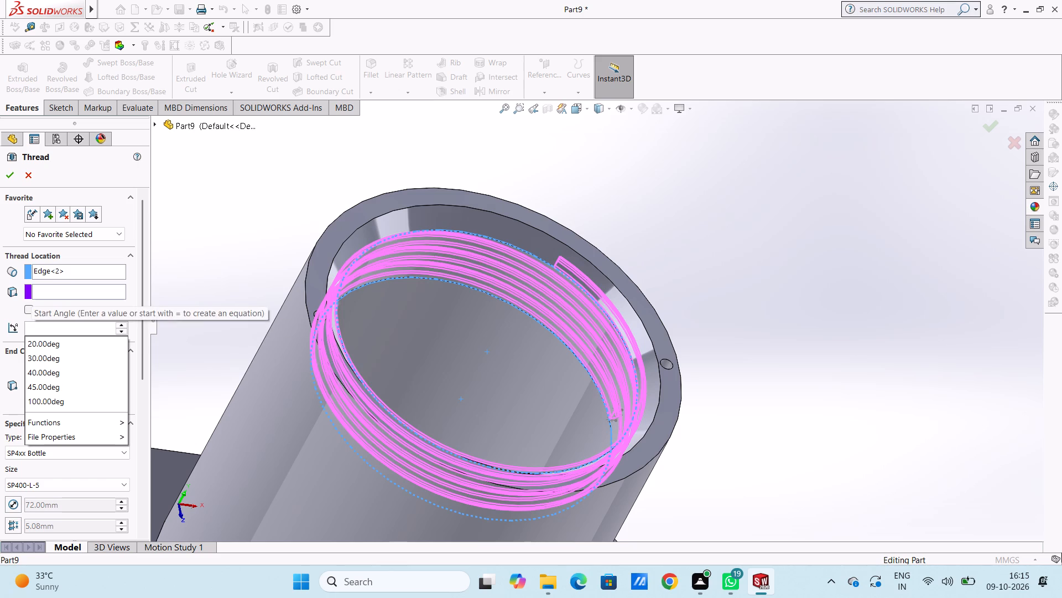
key(0)
key(Return)
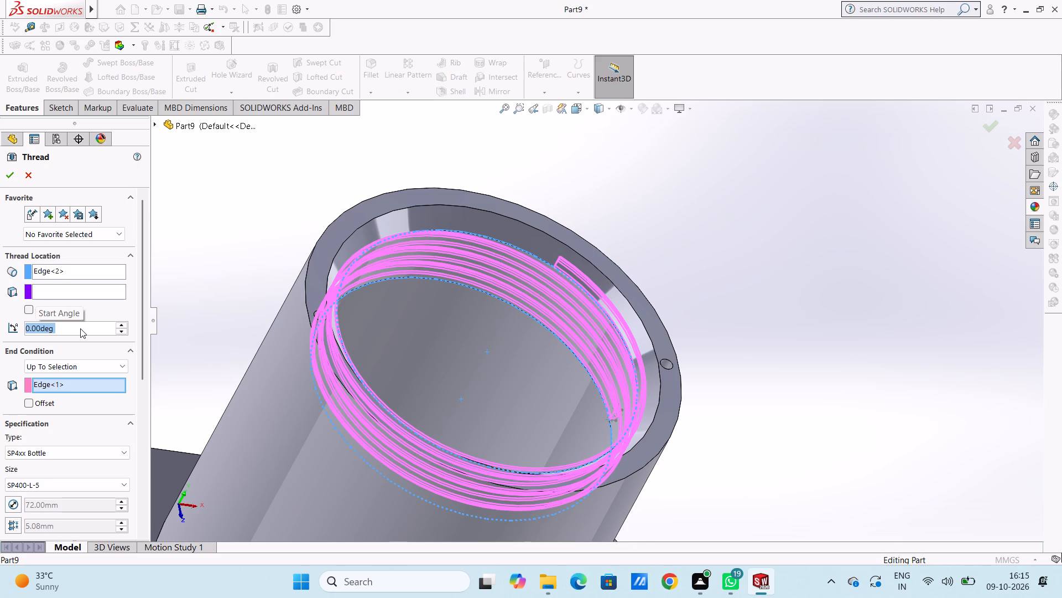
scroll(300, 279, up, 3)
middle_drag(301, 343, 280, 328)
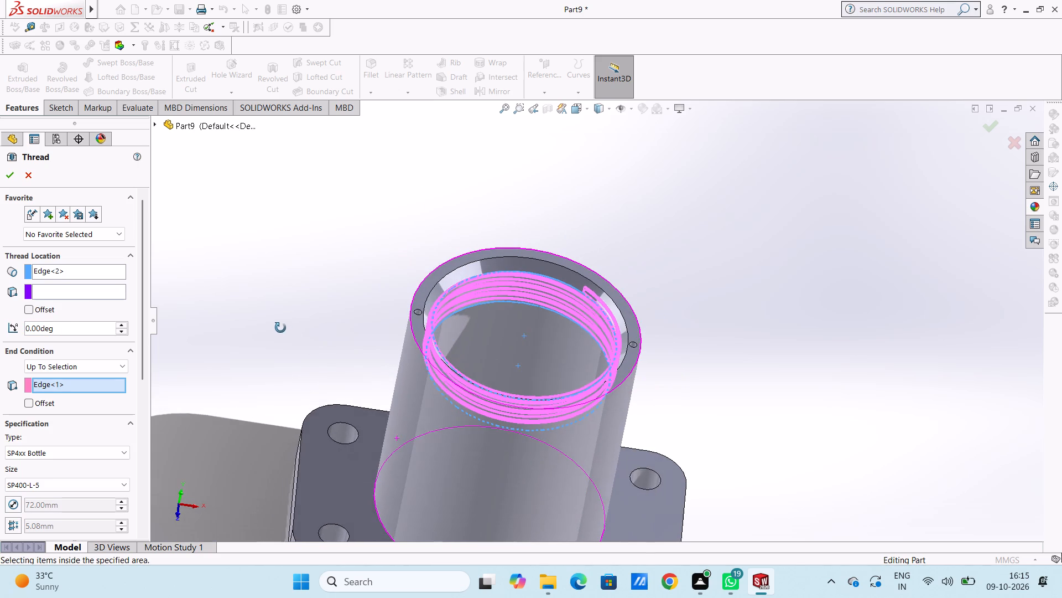
Finish the SP4xx Bottle SP400-L-5 cut thread in the bore, ending at the selected edge without an end offset.
middle_drag(280, 328, 351, 322)
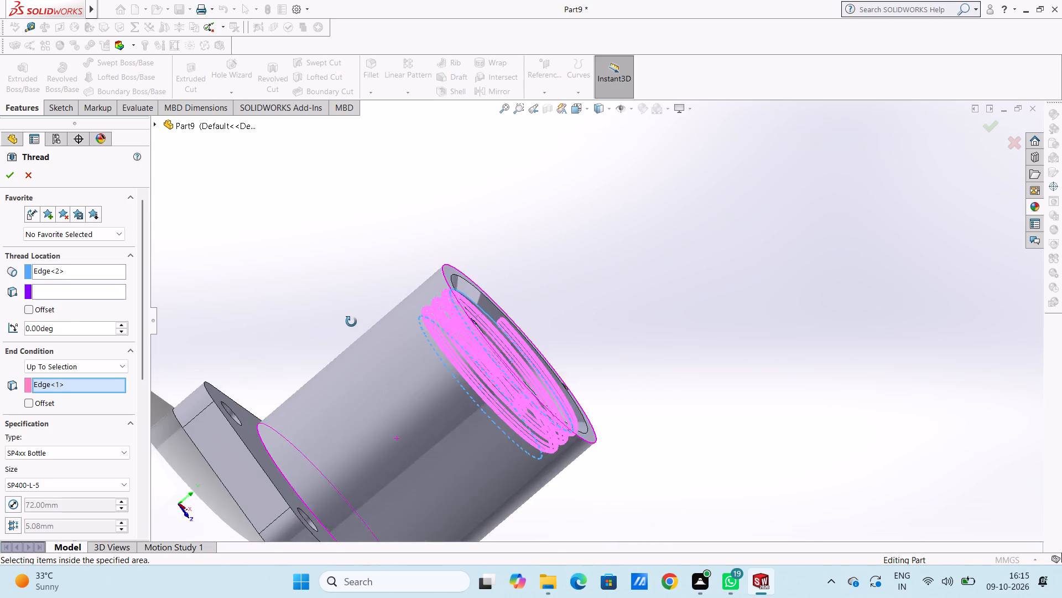
middle_drag(351, 322, 293, 286)
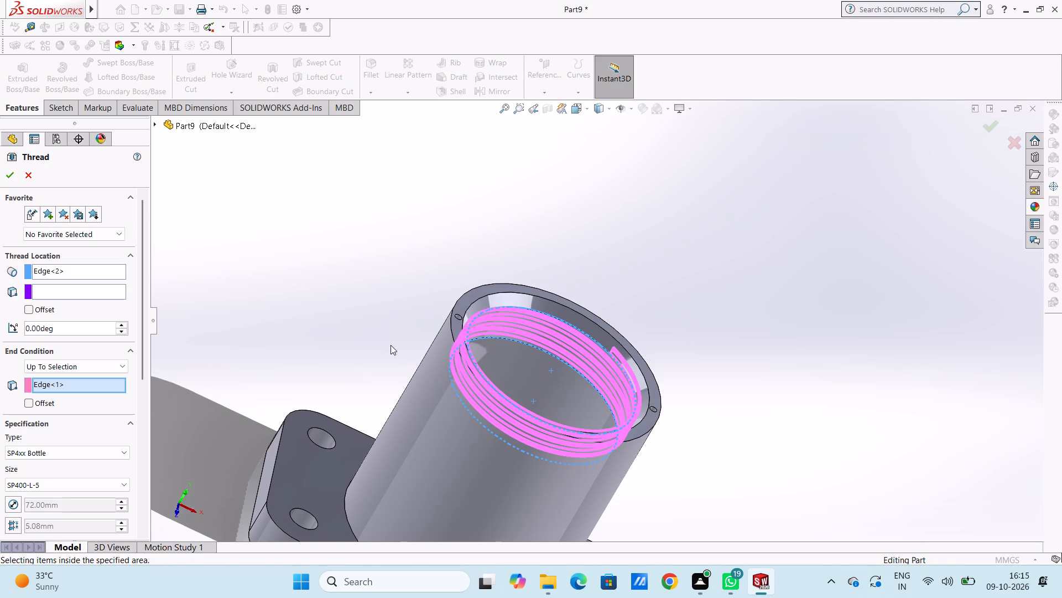
drag(612, 349, 631, 377)
scroll(75, 411, down, 1)
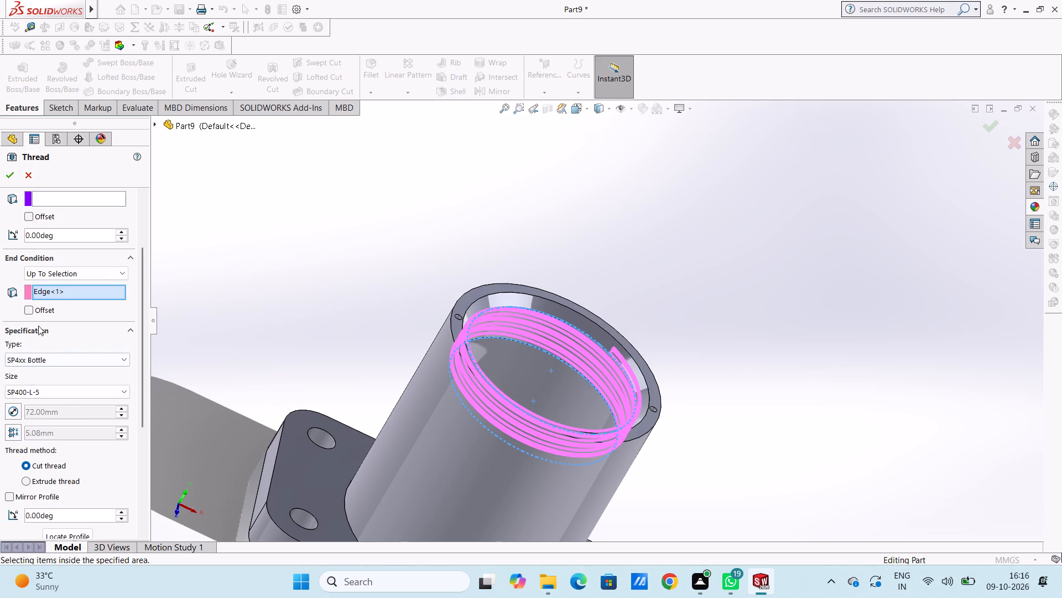
click(30, 310)
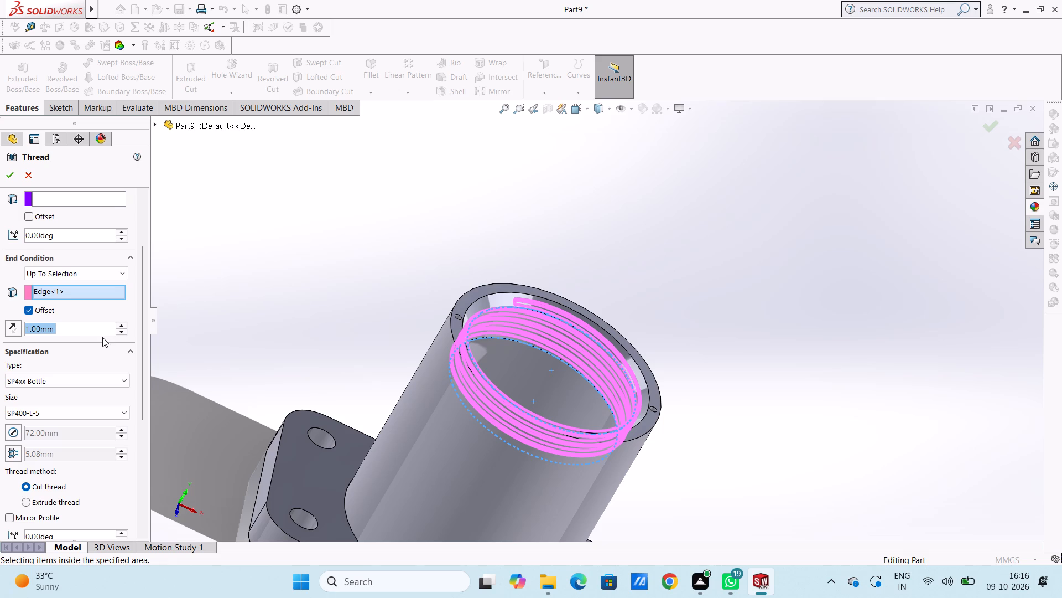
click(29, 310)
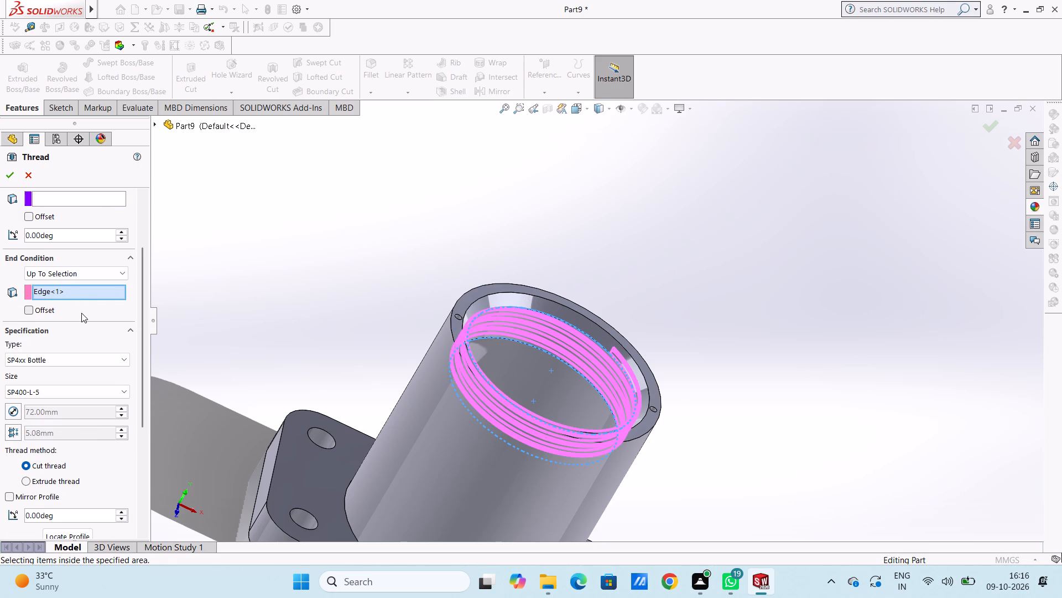
click(7, 178)
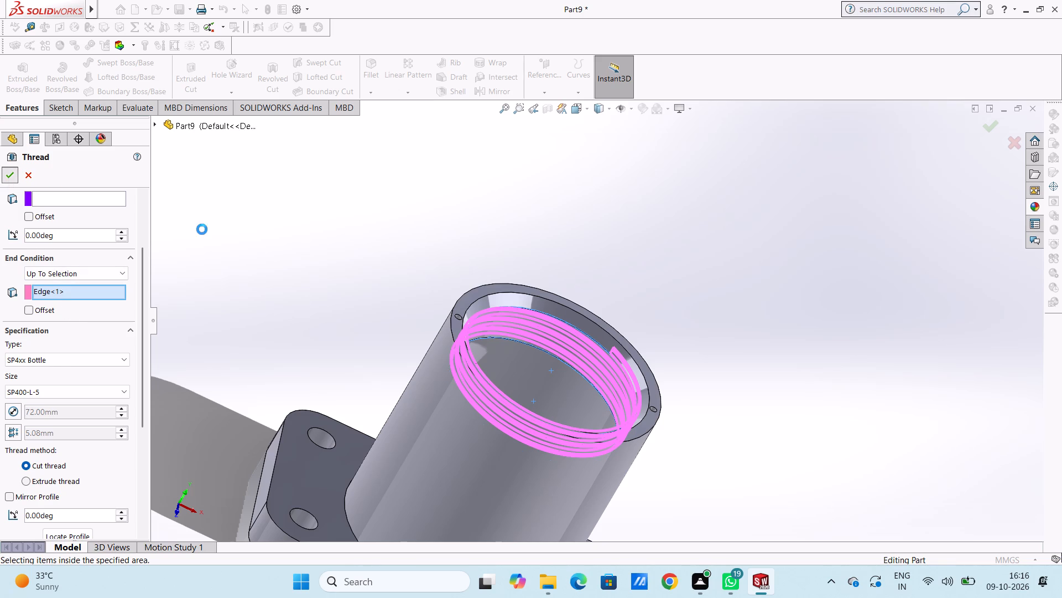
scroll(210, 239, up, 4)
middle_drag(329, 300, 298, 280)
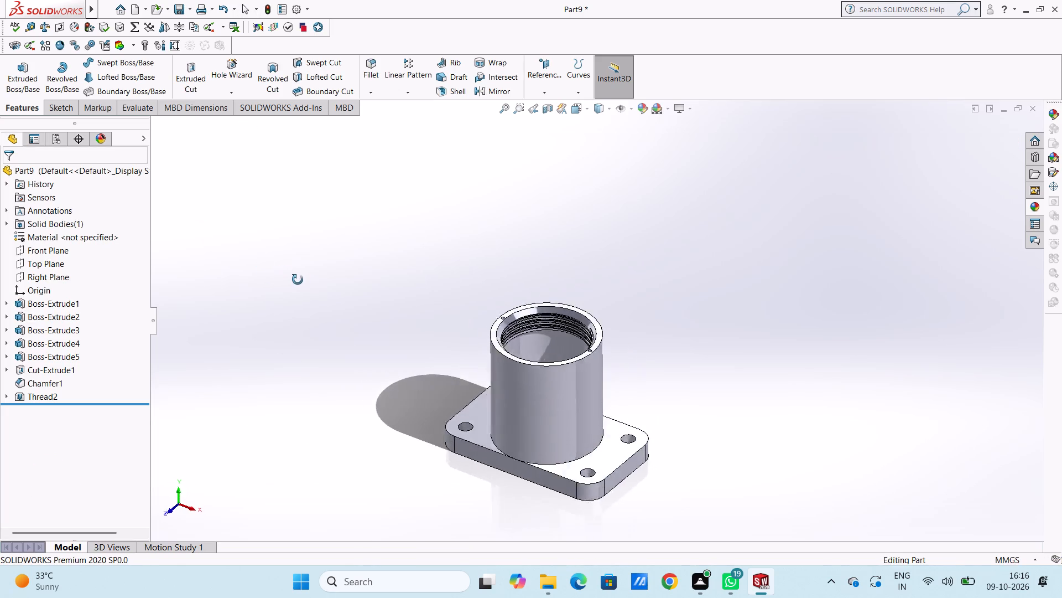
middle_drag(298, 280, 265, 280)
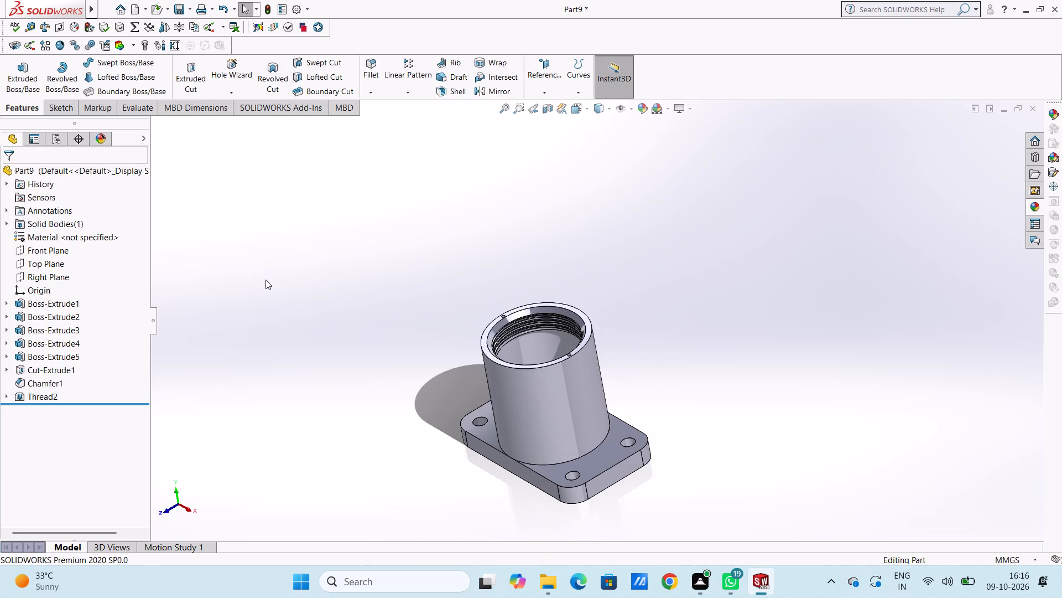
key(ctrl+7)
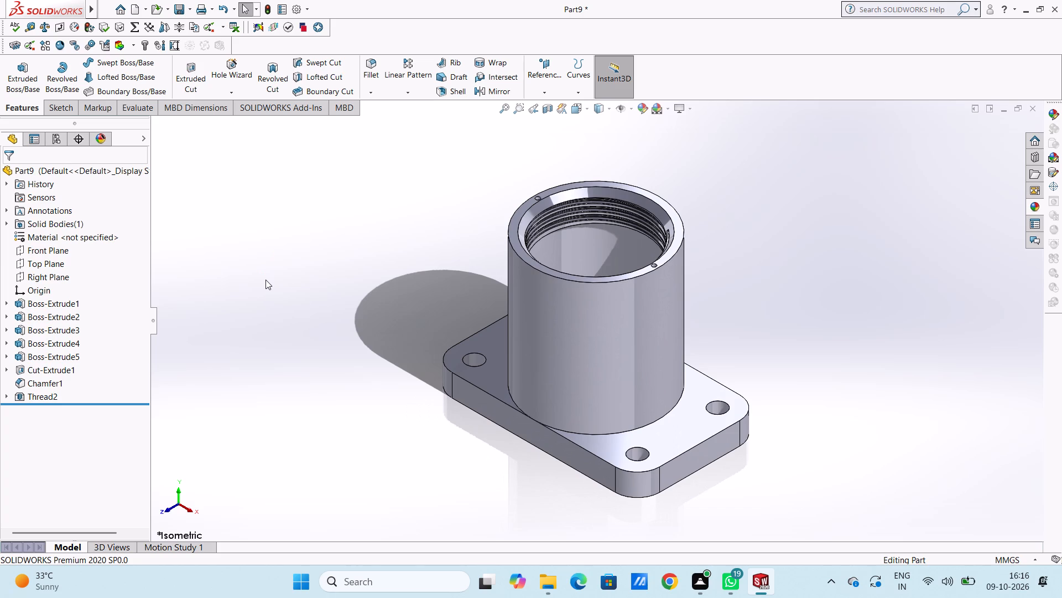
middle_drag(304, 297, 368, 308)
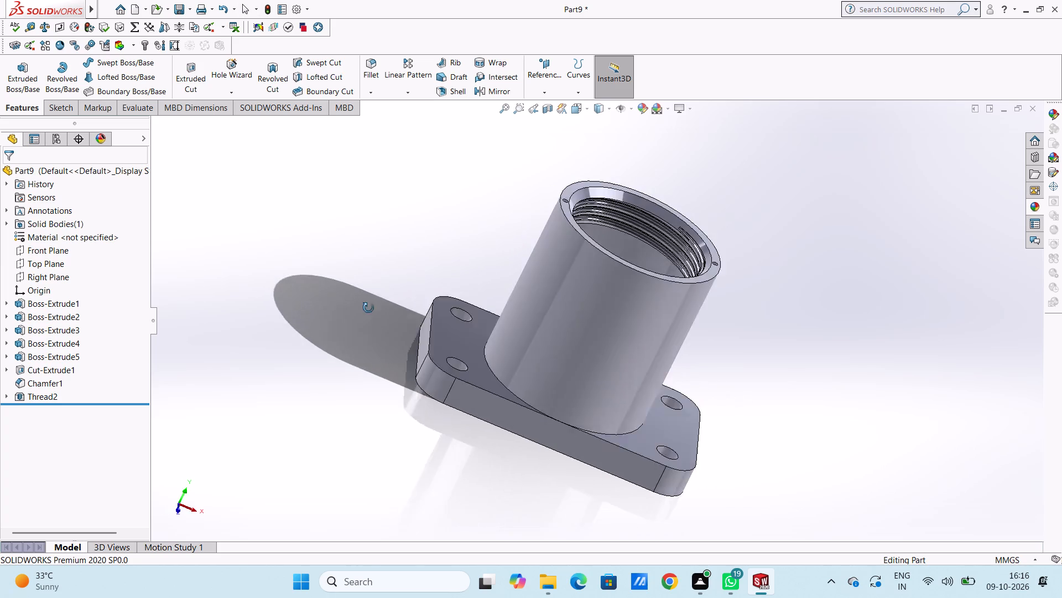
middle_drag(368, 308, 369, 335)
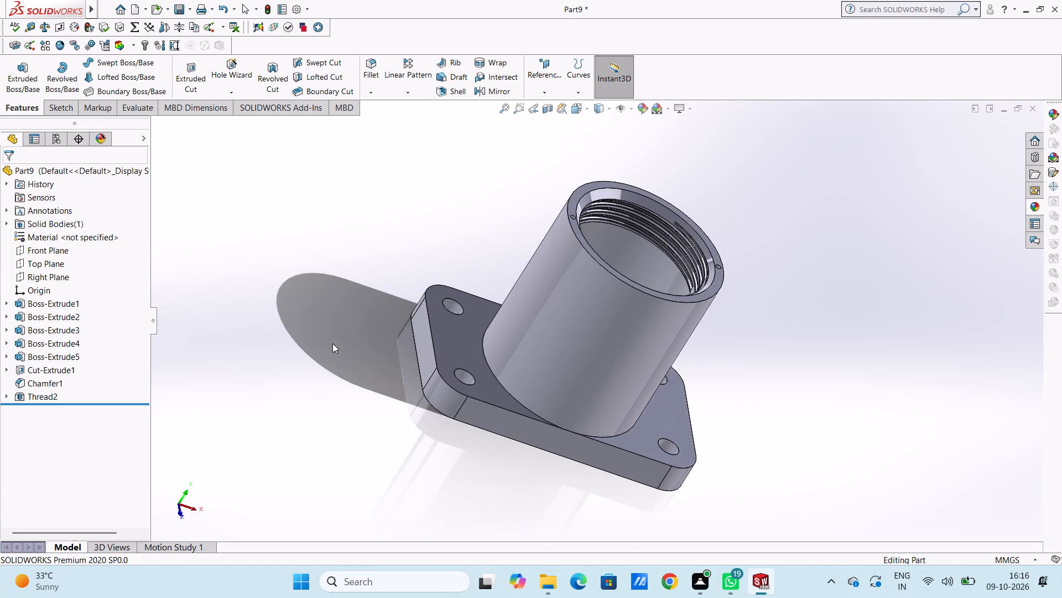
Start a reference plane offset from the Top Plane, seen from the front.
key(ctrl+1)
scroll(332, 343, up, 5)
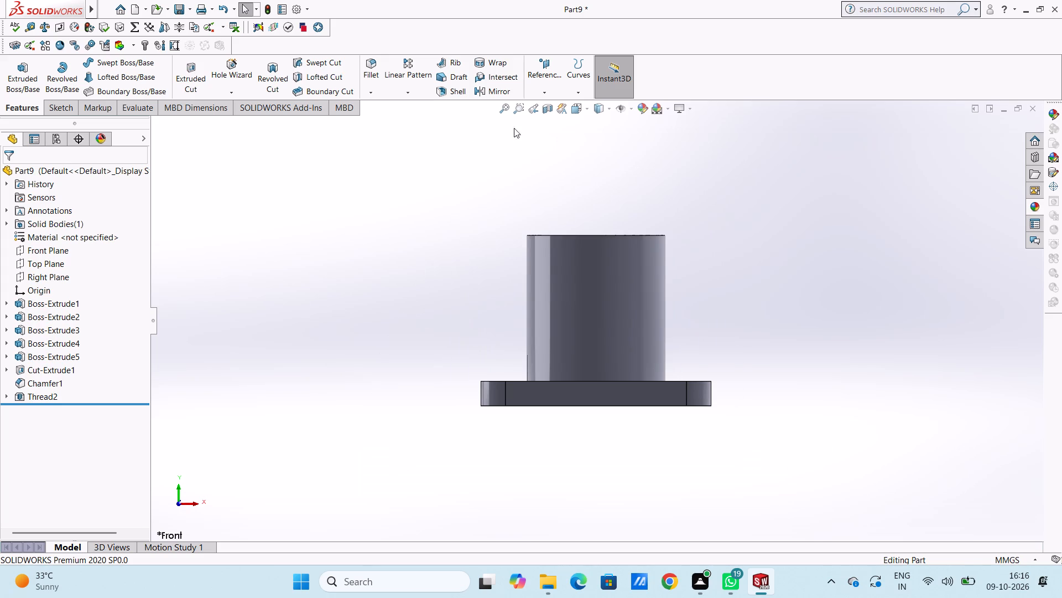
click(563, 69)
click(567, 105)
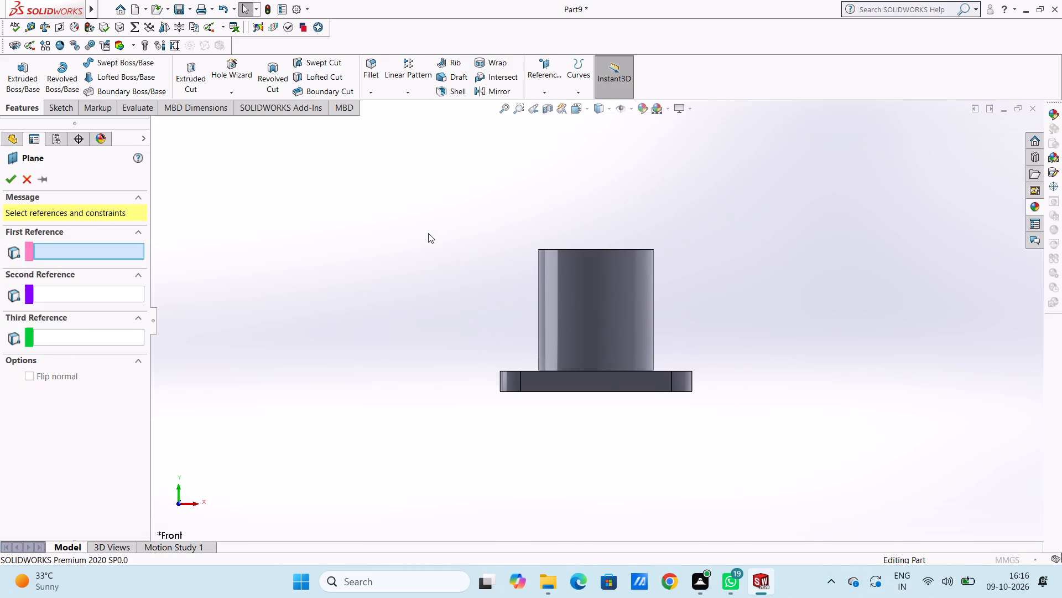
click(220, 124)
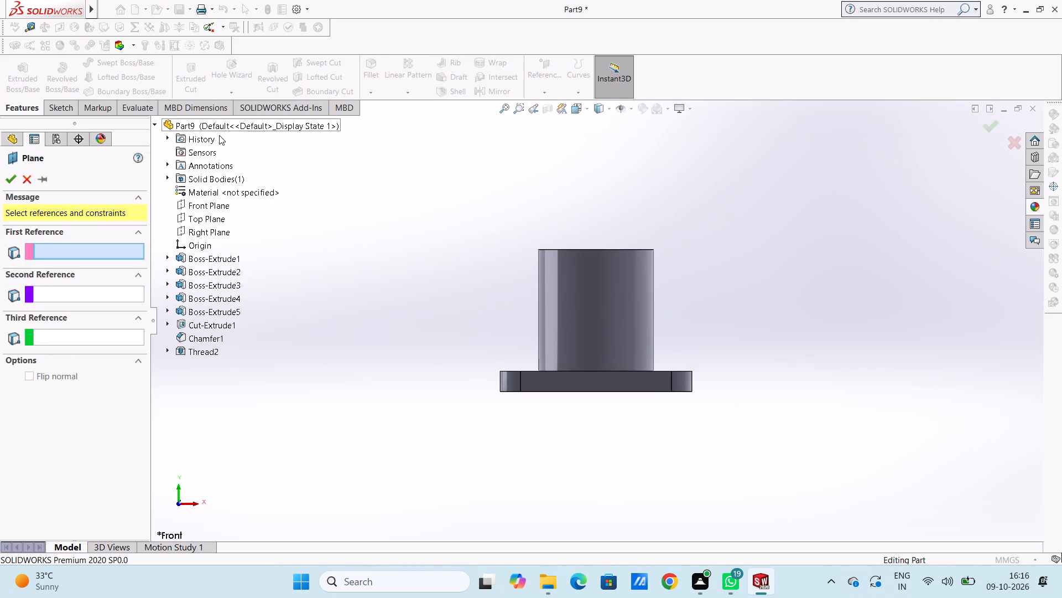
click(210, 221)
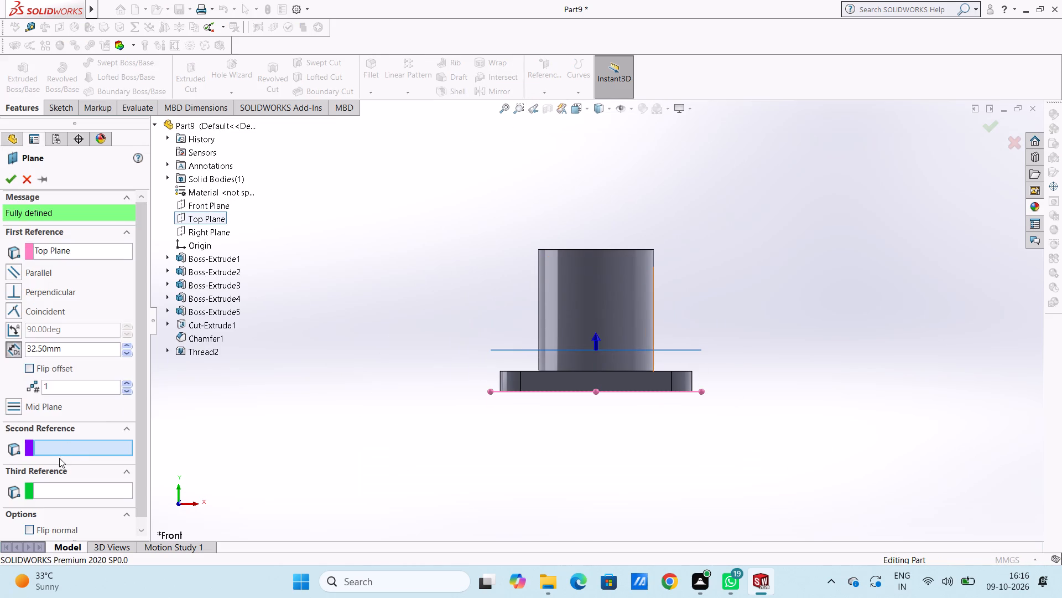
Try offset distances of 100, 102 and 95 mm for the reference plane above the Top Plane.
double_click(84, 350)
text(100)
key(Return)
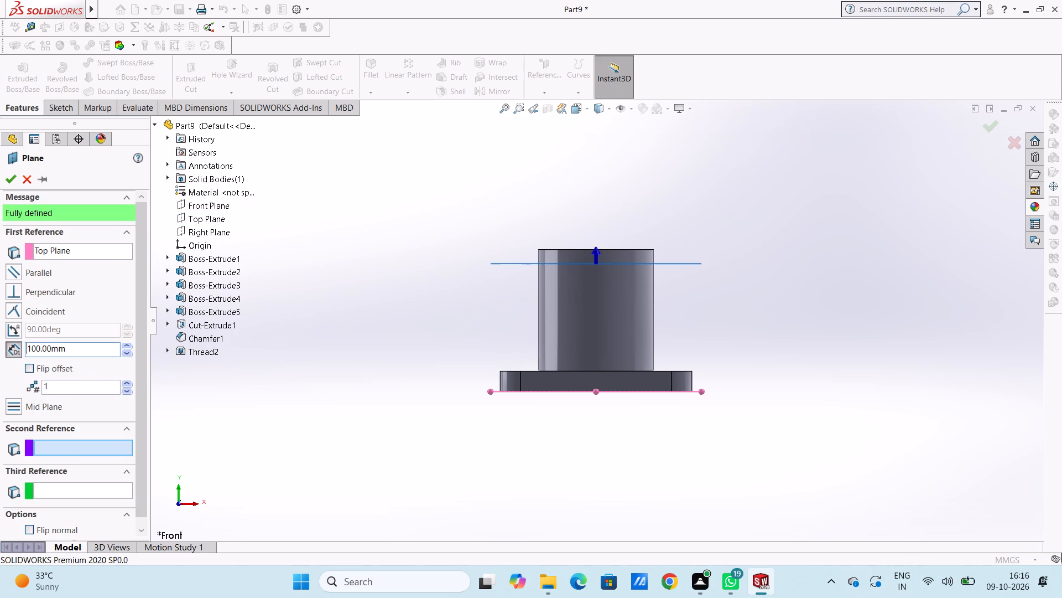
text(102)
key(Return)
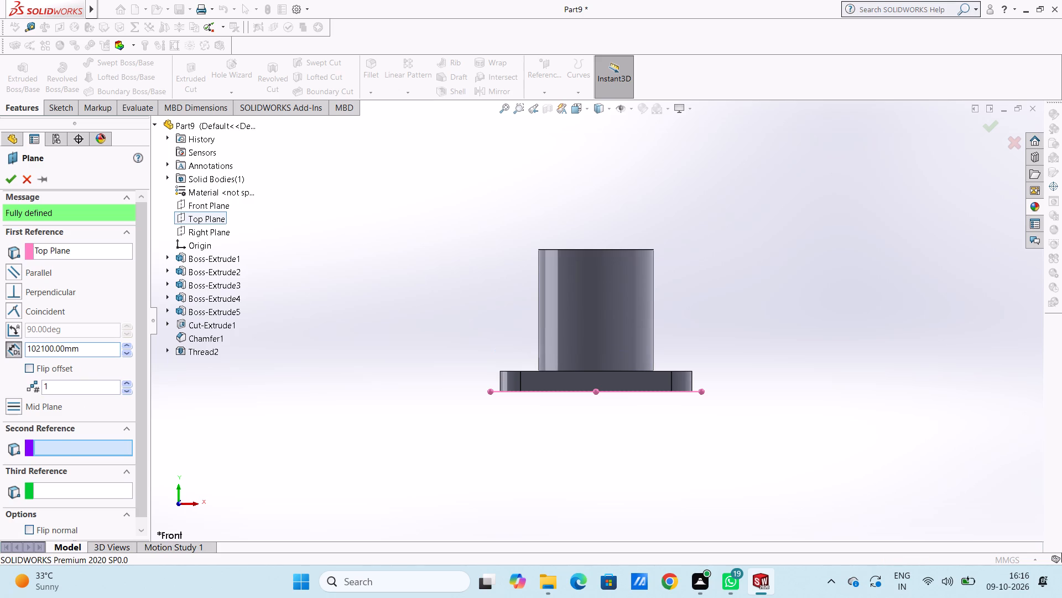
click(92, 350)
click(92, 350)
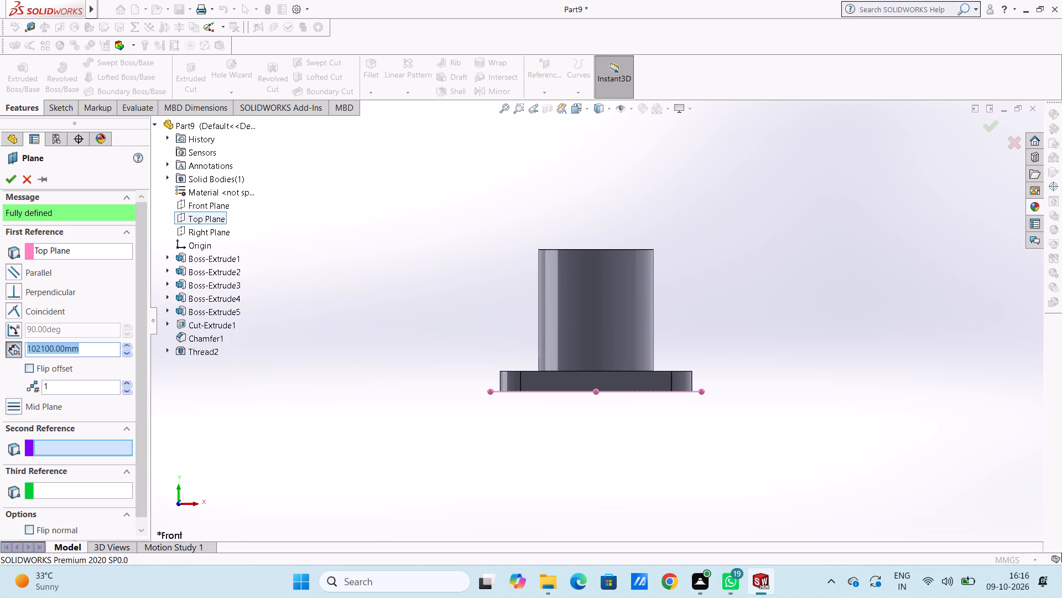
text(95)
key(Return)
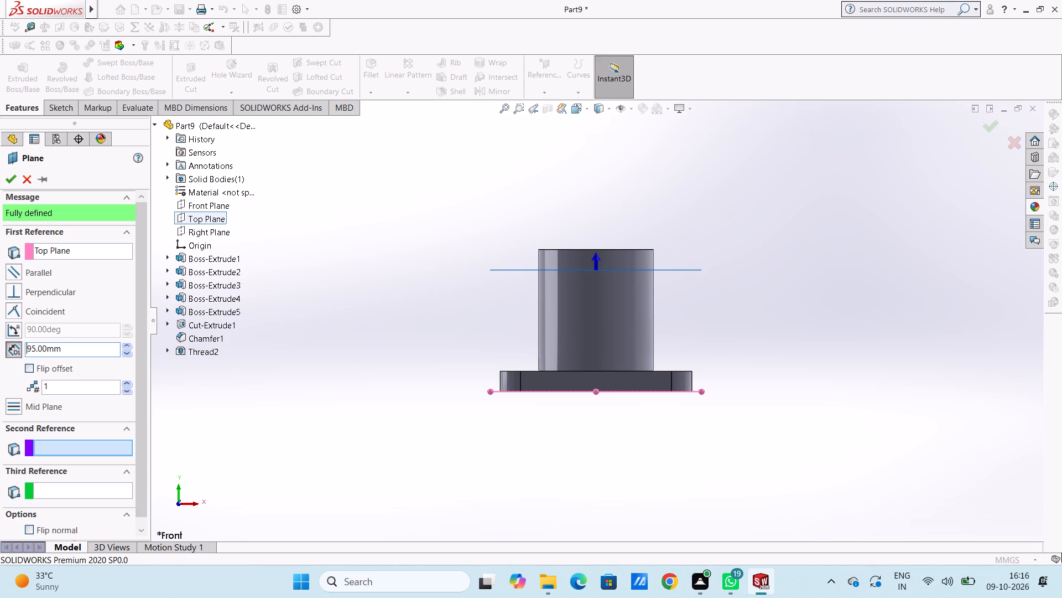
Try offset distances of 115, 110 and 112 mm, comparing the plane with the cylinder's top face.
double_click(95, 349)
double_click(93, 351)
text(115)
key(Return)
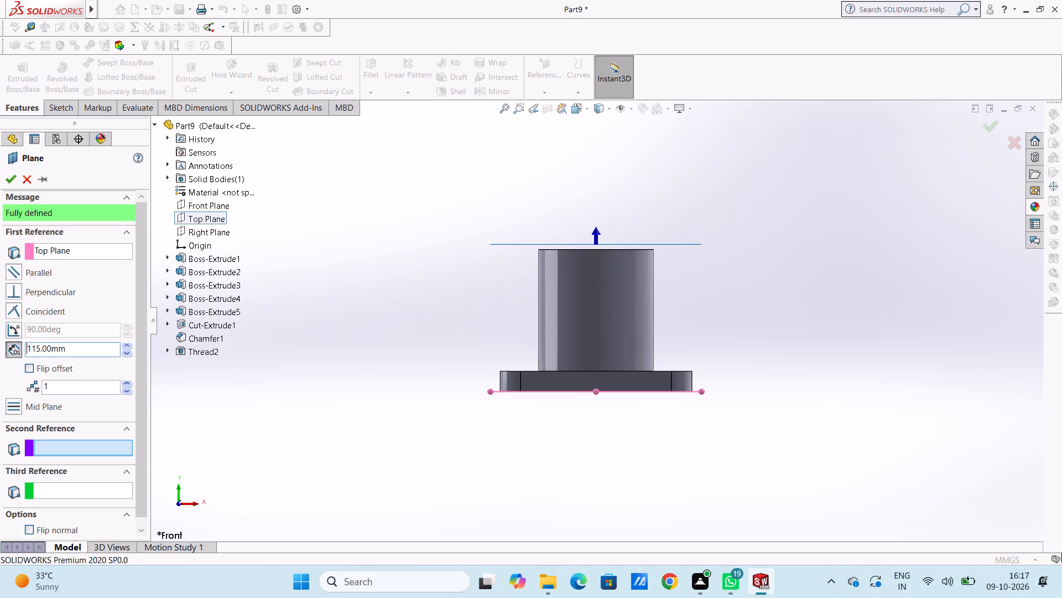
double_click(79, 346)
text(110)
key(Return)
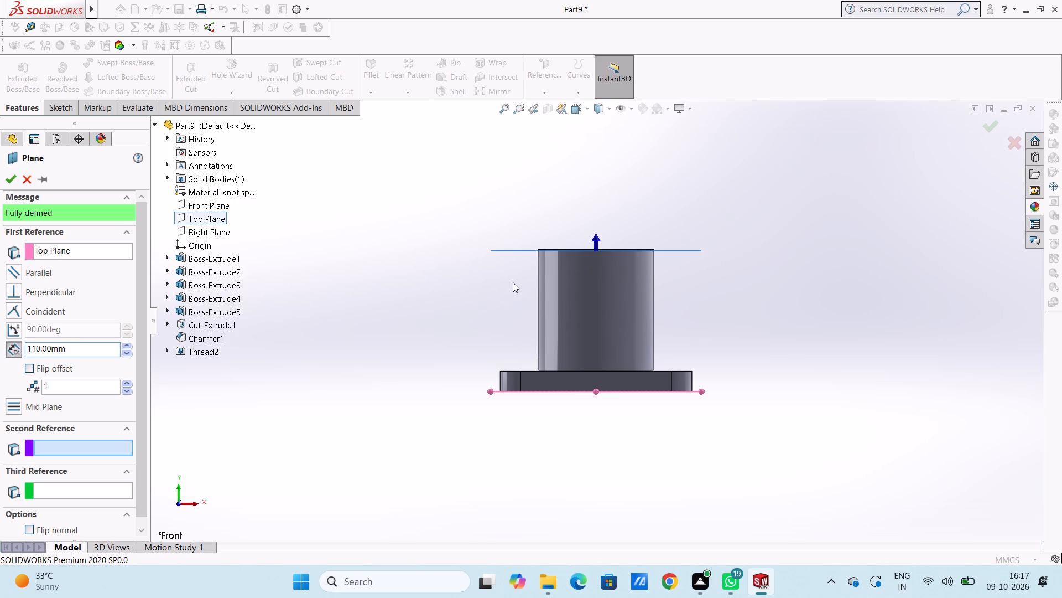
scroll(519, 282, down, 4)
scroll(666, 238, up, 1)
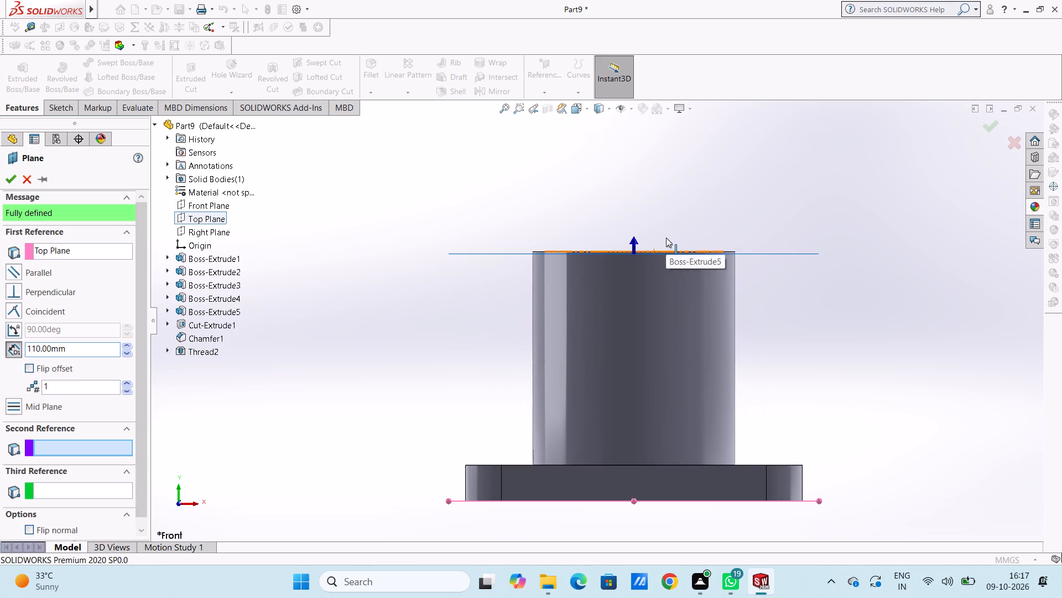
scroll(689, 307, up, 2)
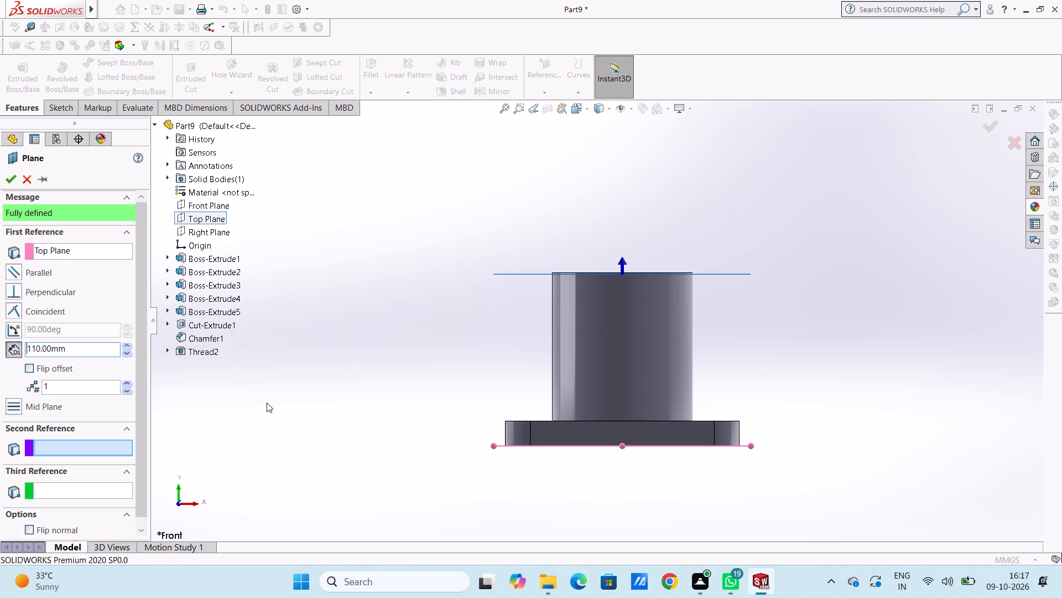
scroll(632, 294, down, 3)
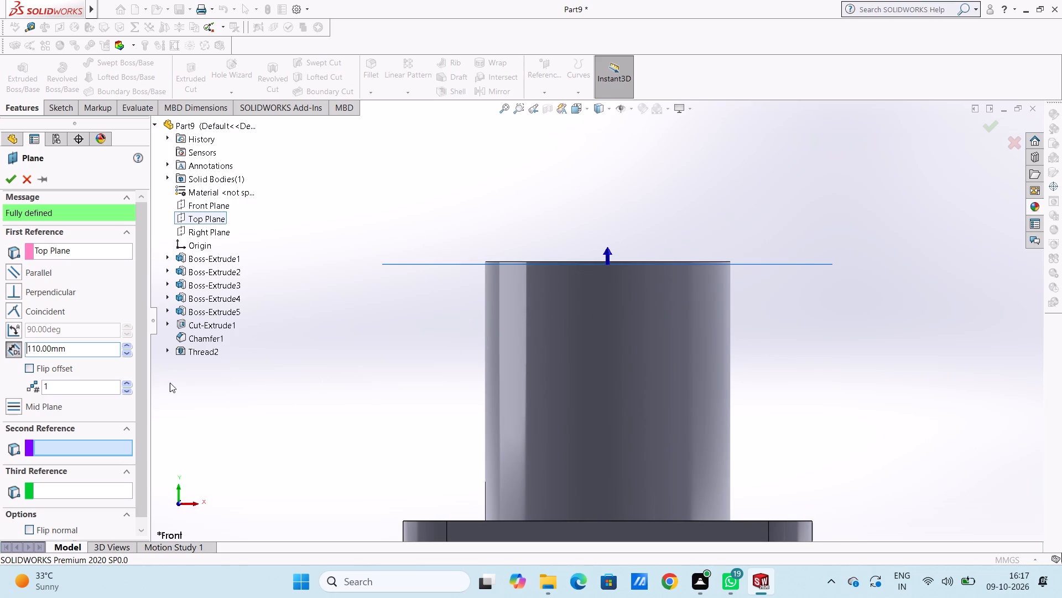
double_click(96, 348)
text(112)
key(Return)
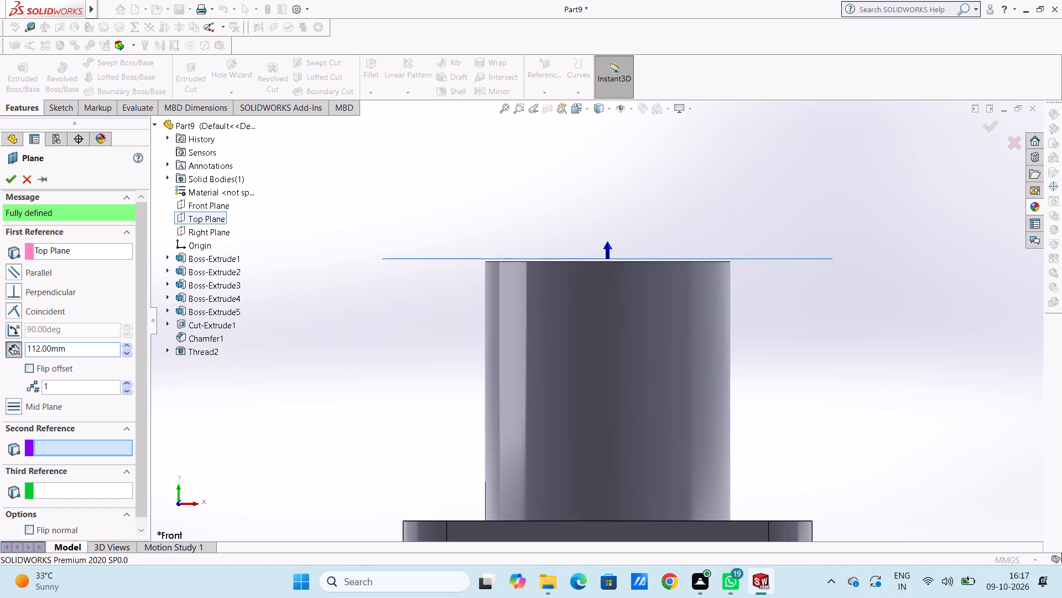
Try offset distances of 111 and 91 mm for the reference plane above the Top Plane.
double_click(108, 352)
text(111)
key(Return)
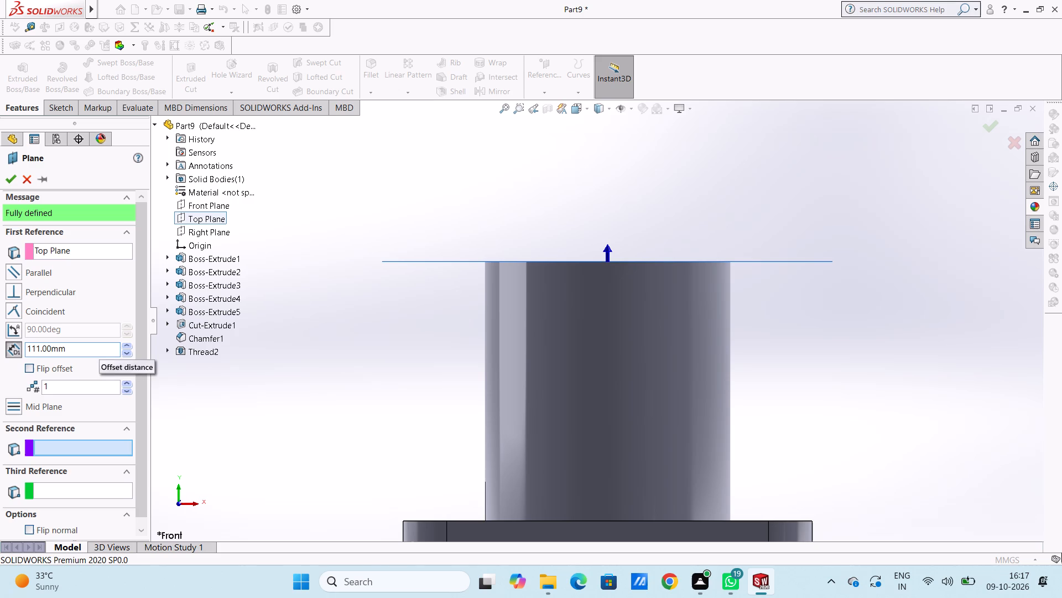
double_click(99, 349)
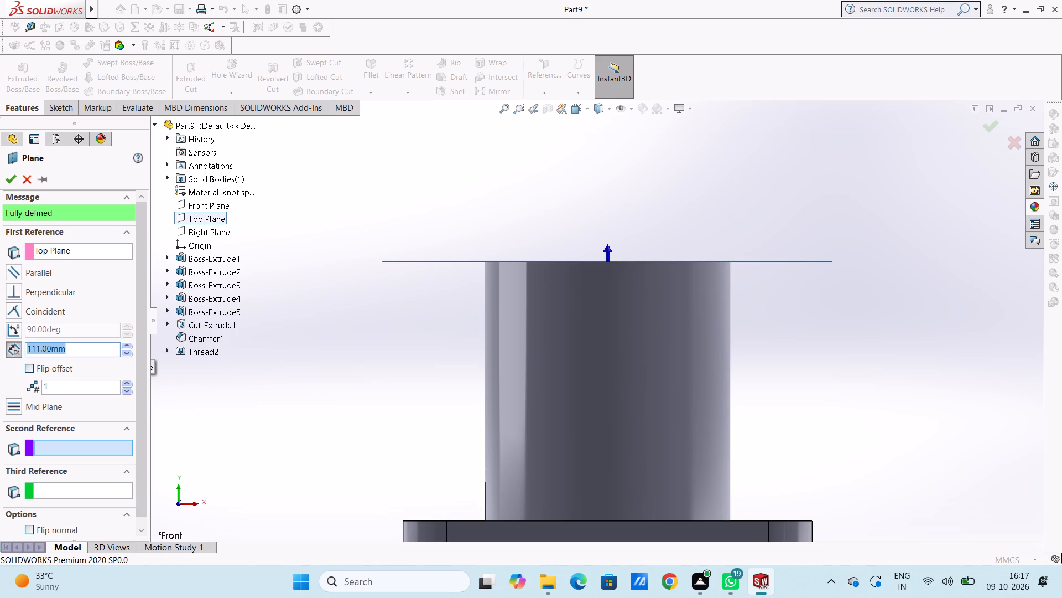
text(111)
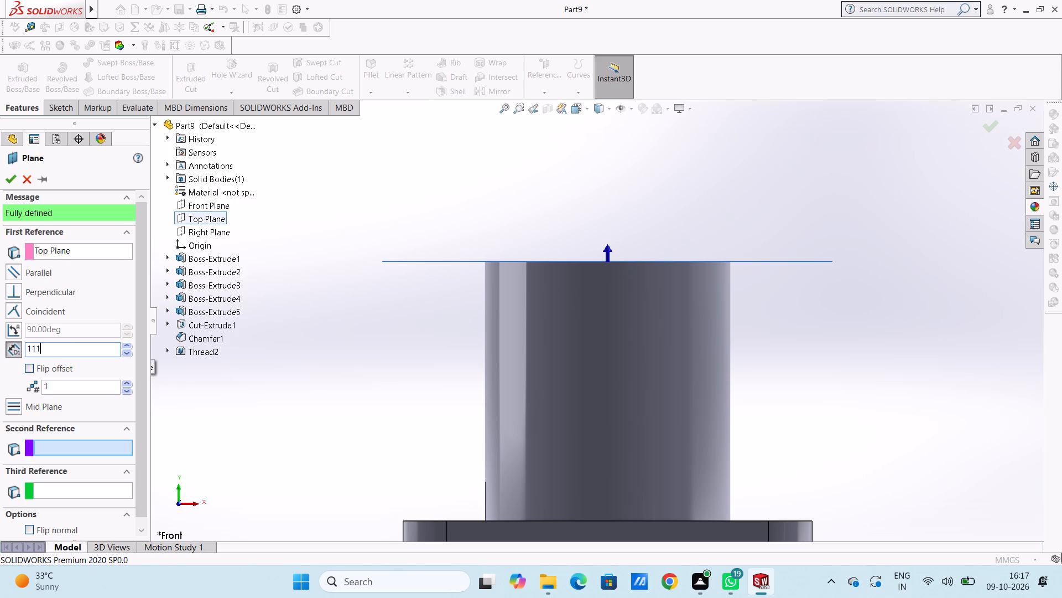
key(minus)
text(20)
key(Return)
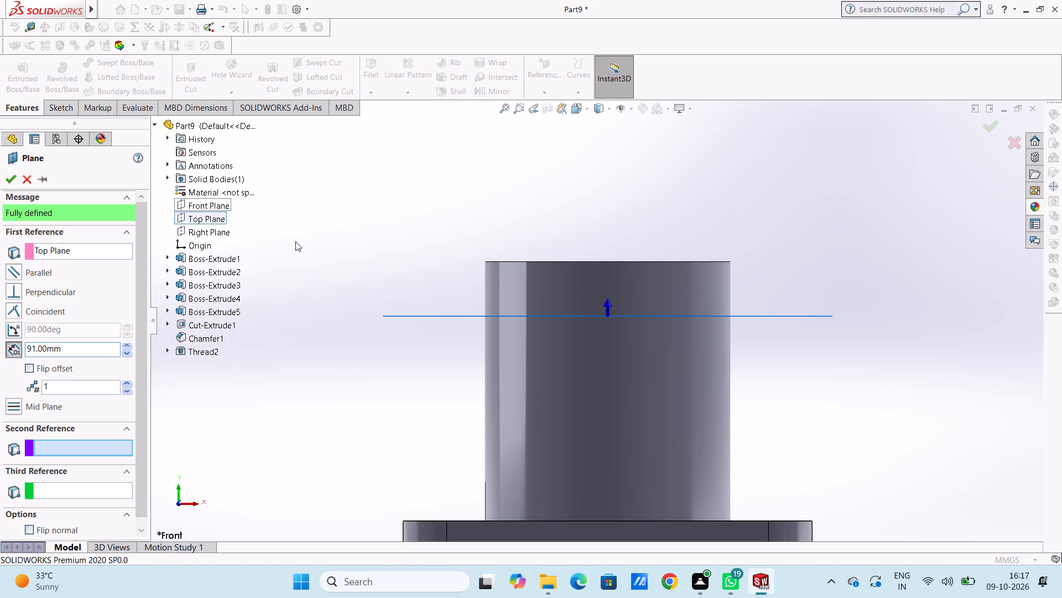
Set the reference plane's offset from the Top Plane to 99 mm and create the plane.
double_click(100, 349)
text(111)
key(minus)
text(12)
key(Return)
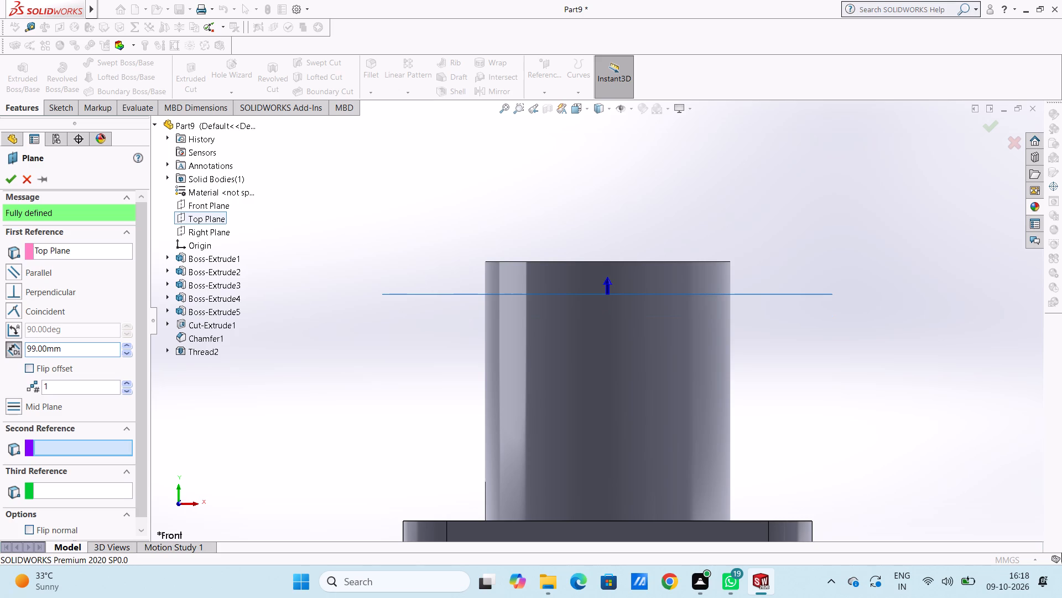
click(9, 176)
click(381, 271)
Start a sketch on the new offset plane and draw a 43 mm radius circle centred on the origin.
scroll(357, 296, up, 4)
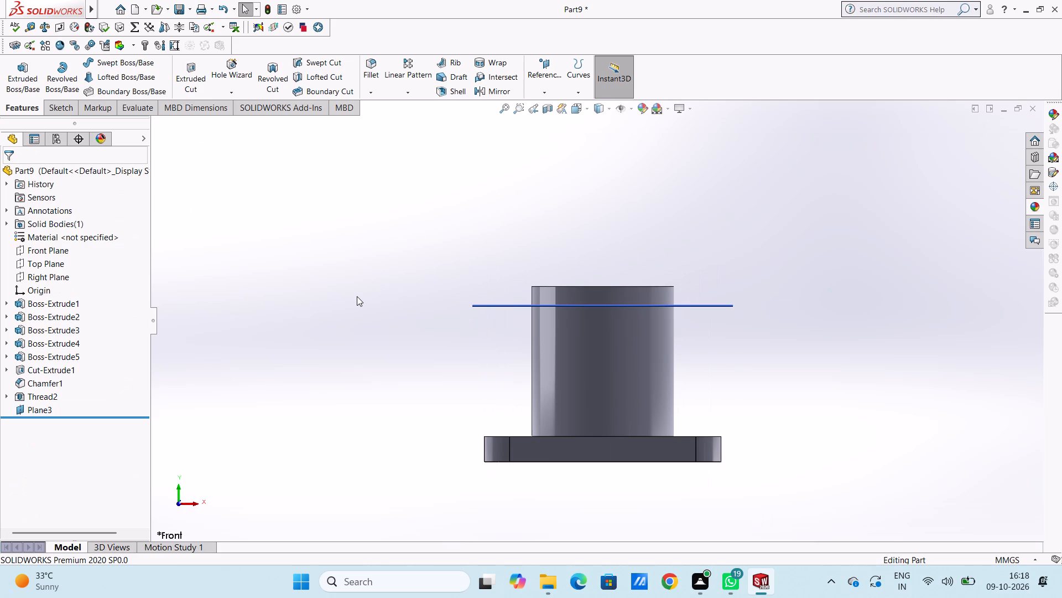
key(ctrl+5)
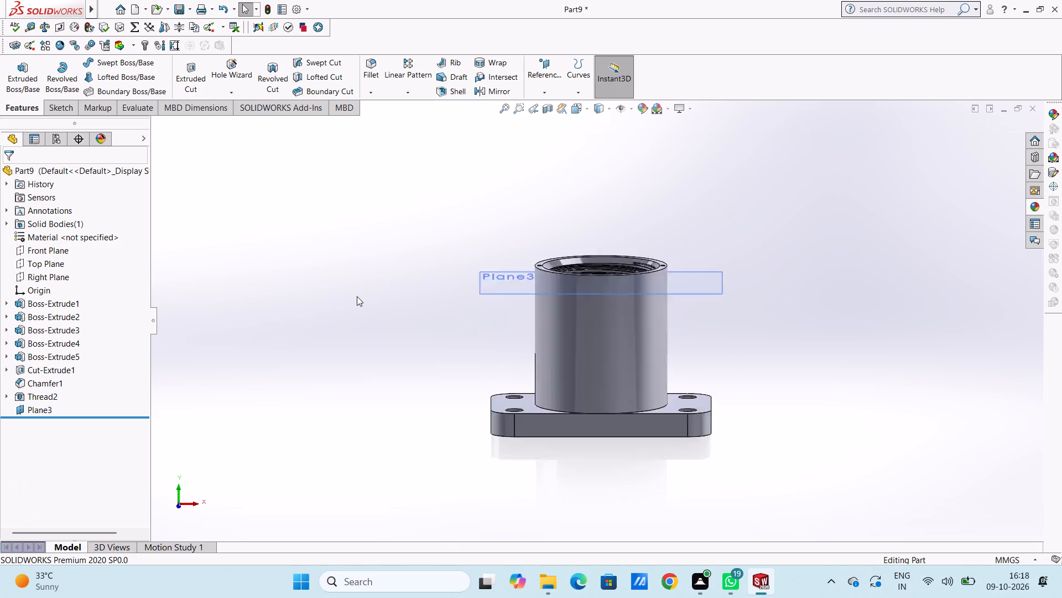
click(362, 306)
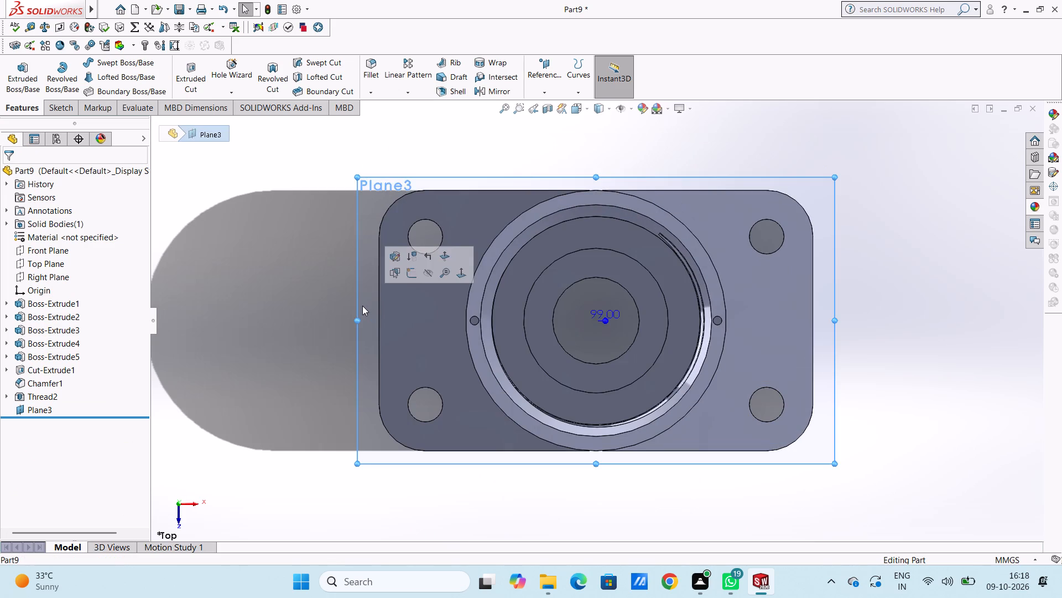
click(407, 277)
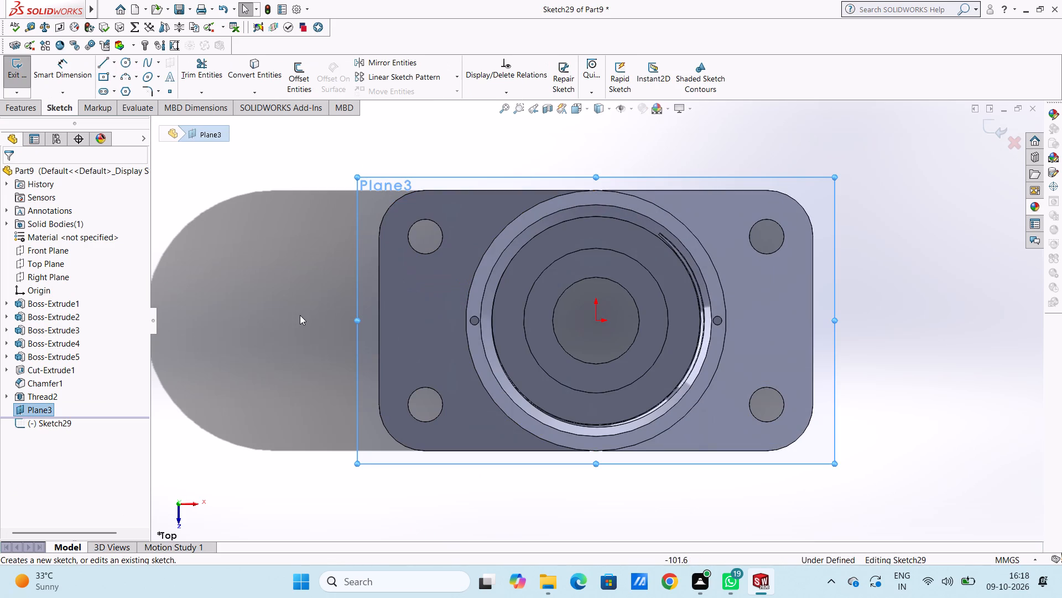
click(300, 315)
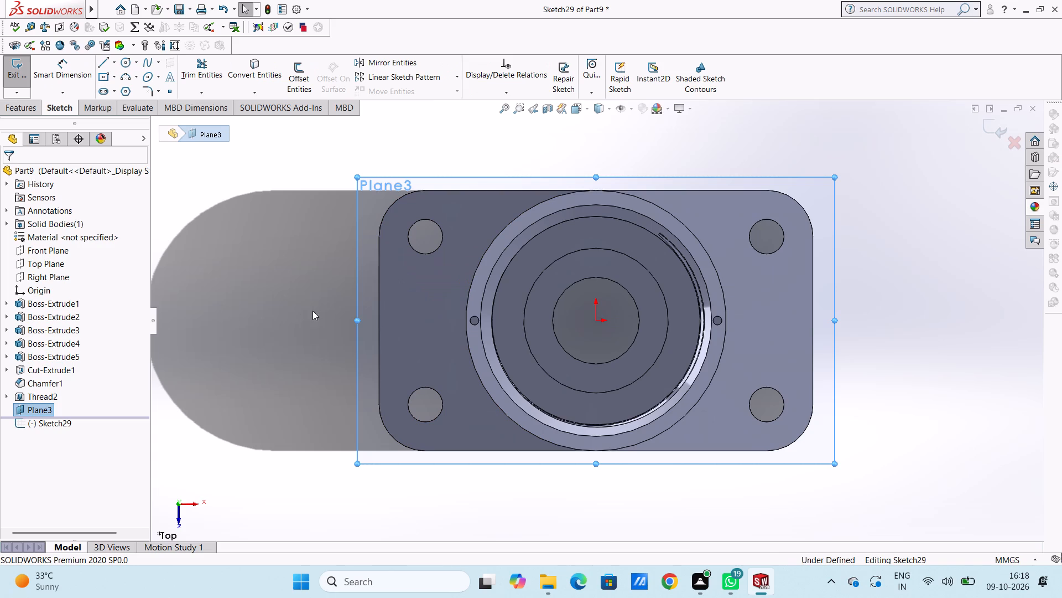
scroll(643, 149, down, 1)
scroll(643, 149, up, 1)
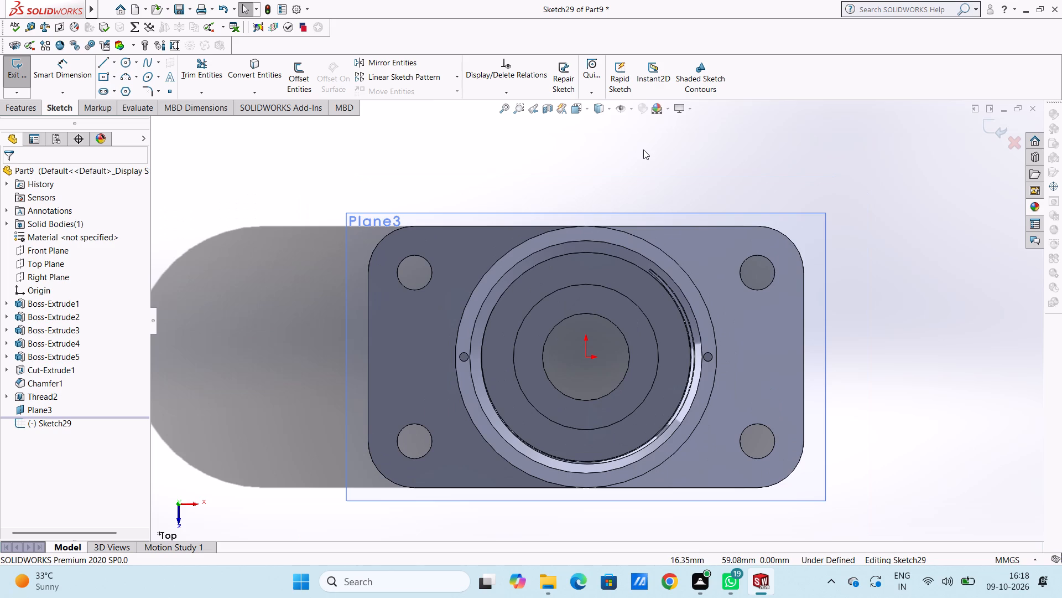
click(121, 66)
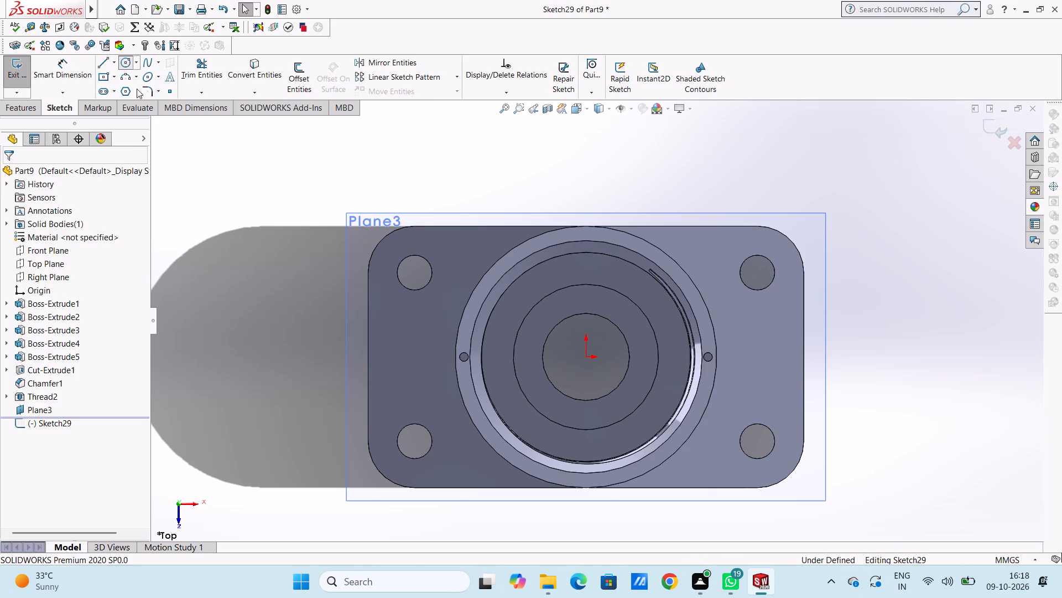
click(586, 356)
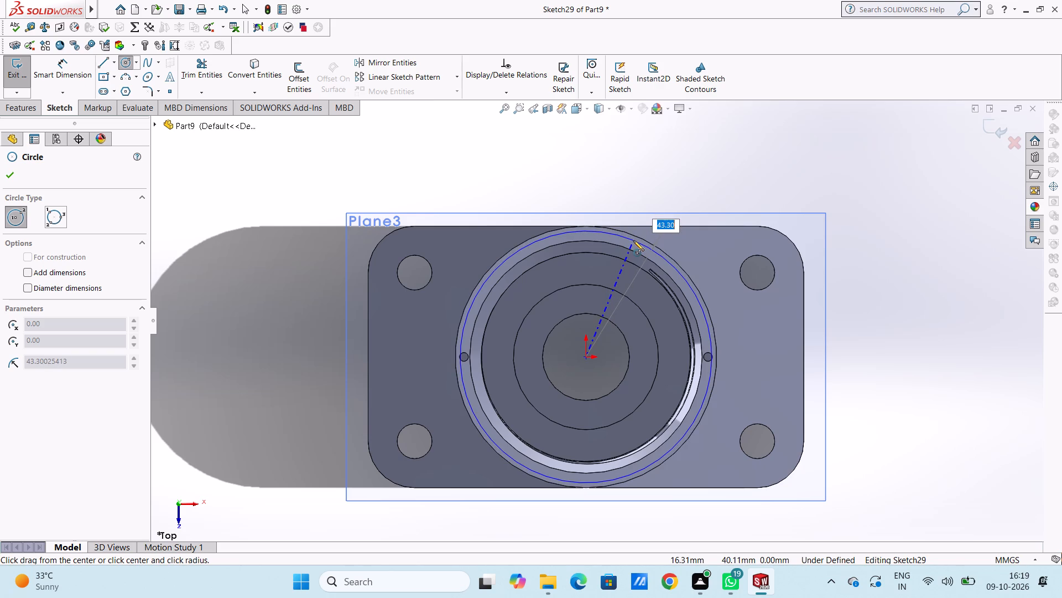
text(43)
key(Return)
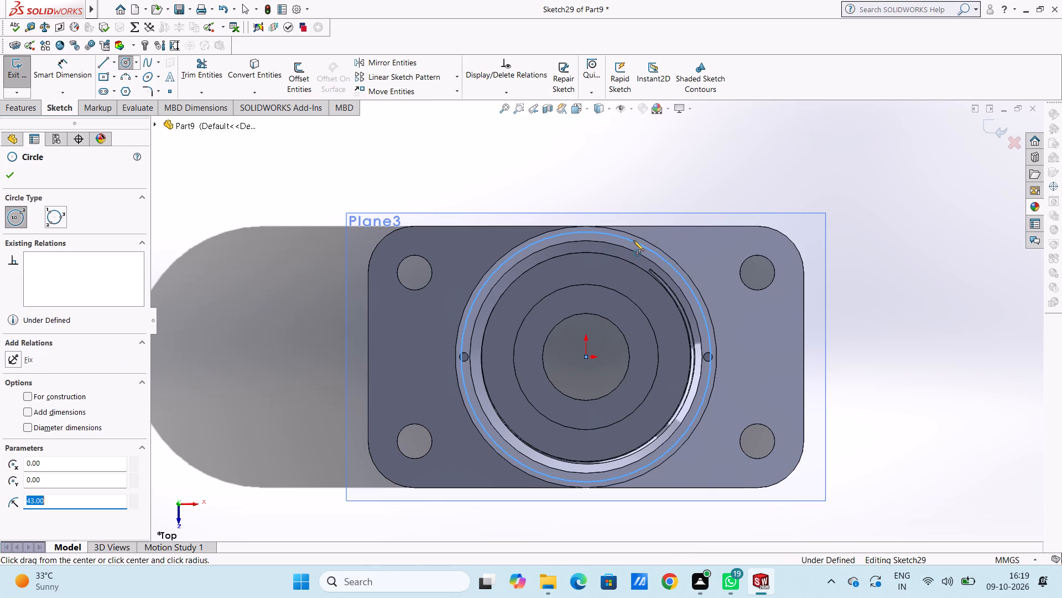
click(9, 179)
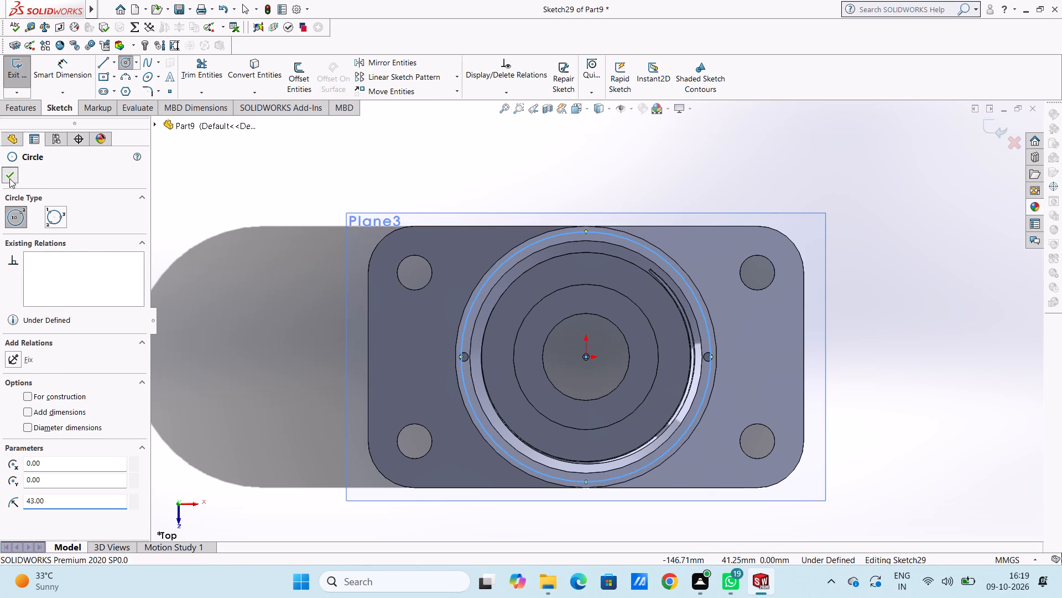
Dimension the circle's diameter as 86 mm.
click(74, 73)
click(638, 243)
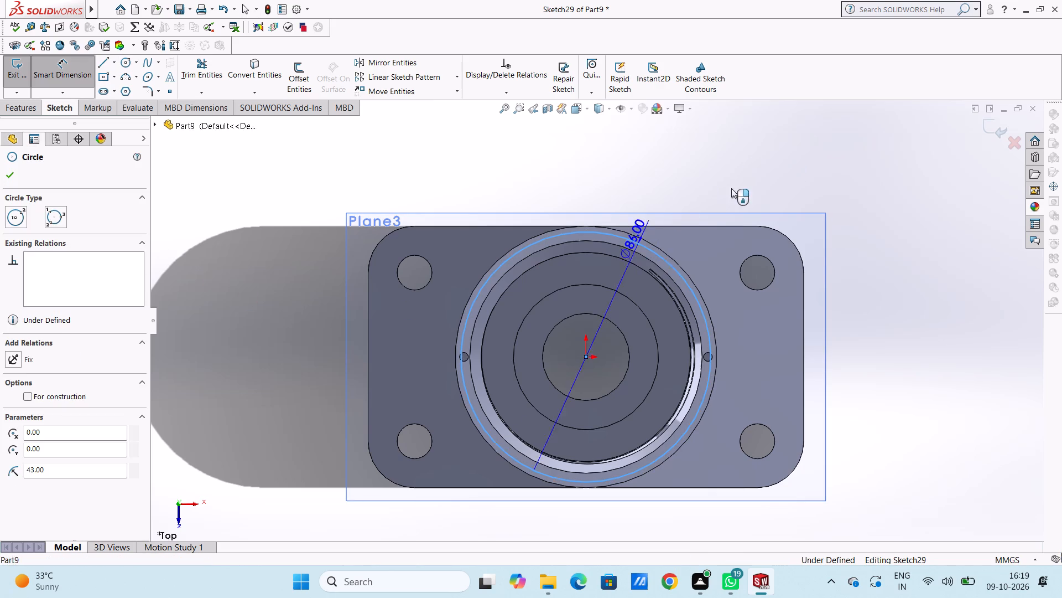
click(840, 156)
click(796, 141)
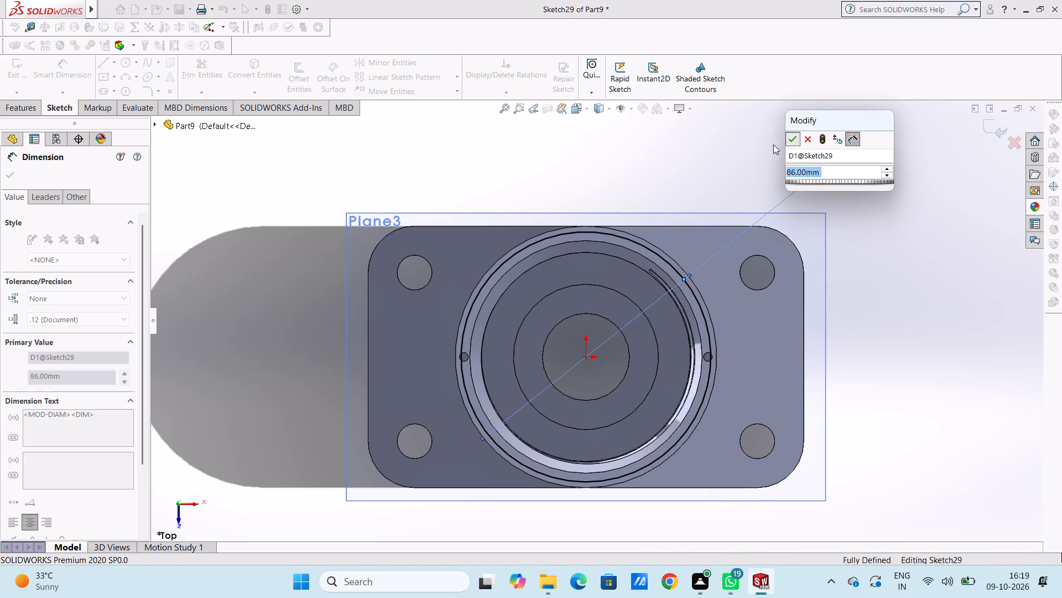
click(749, 146)
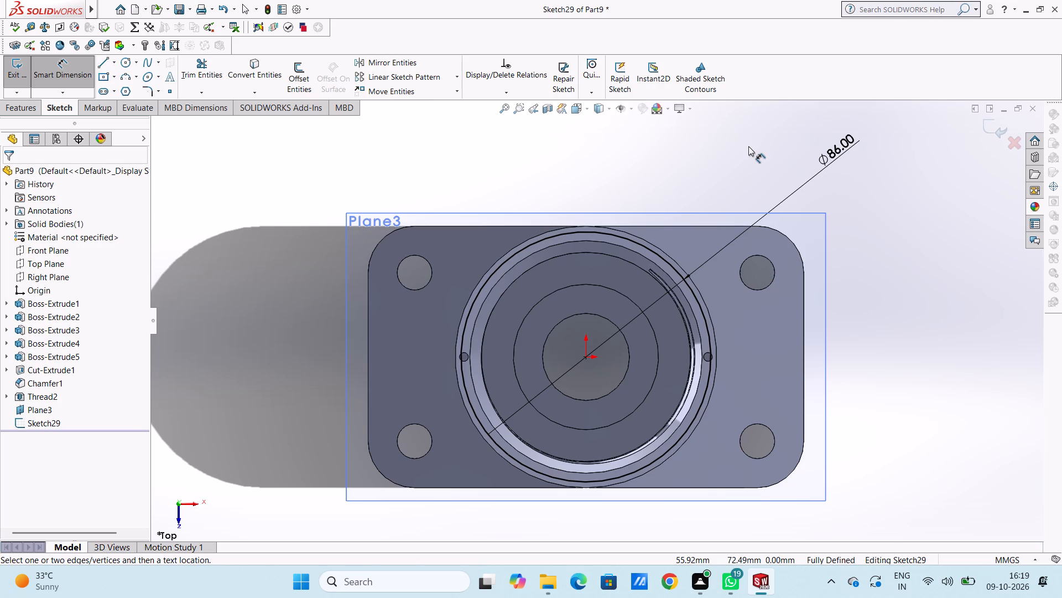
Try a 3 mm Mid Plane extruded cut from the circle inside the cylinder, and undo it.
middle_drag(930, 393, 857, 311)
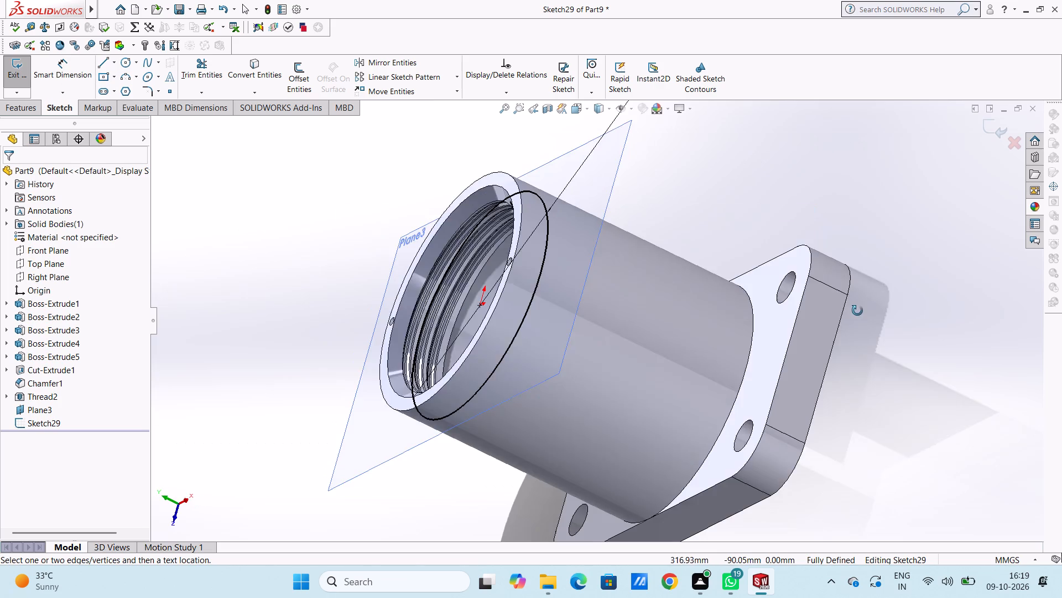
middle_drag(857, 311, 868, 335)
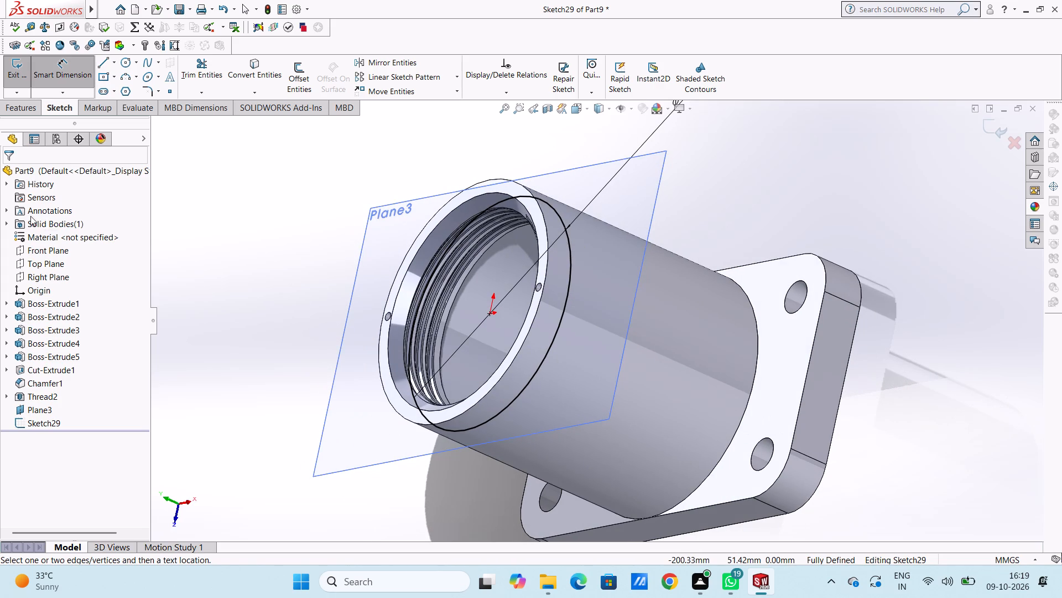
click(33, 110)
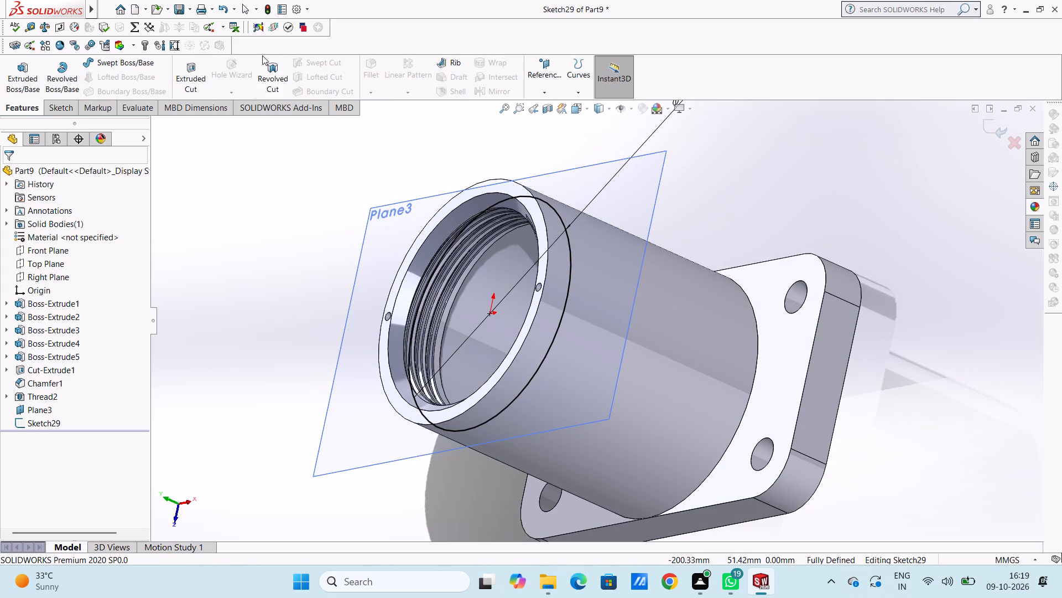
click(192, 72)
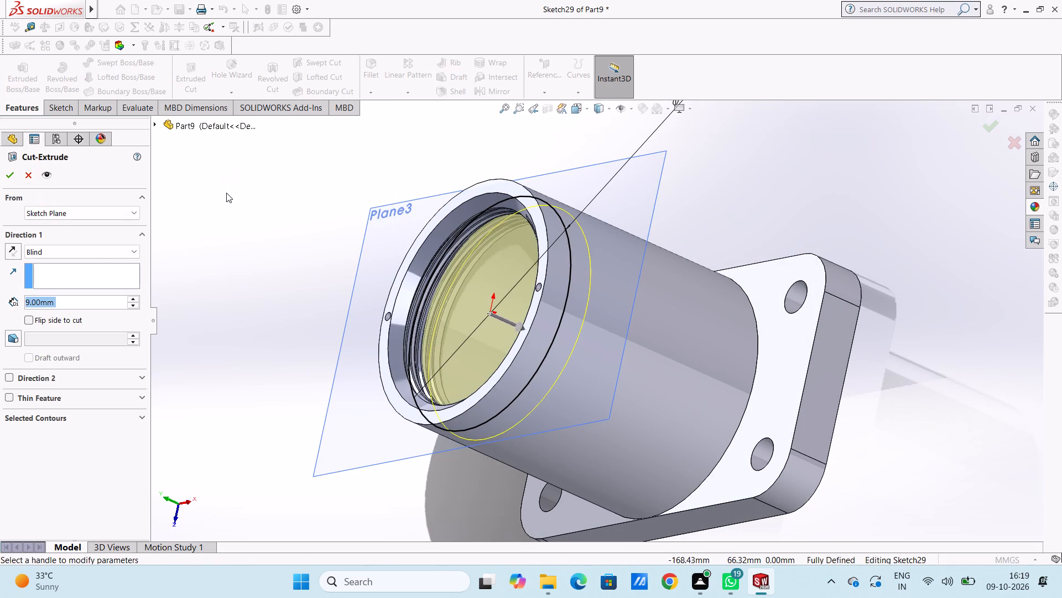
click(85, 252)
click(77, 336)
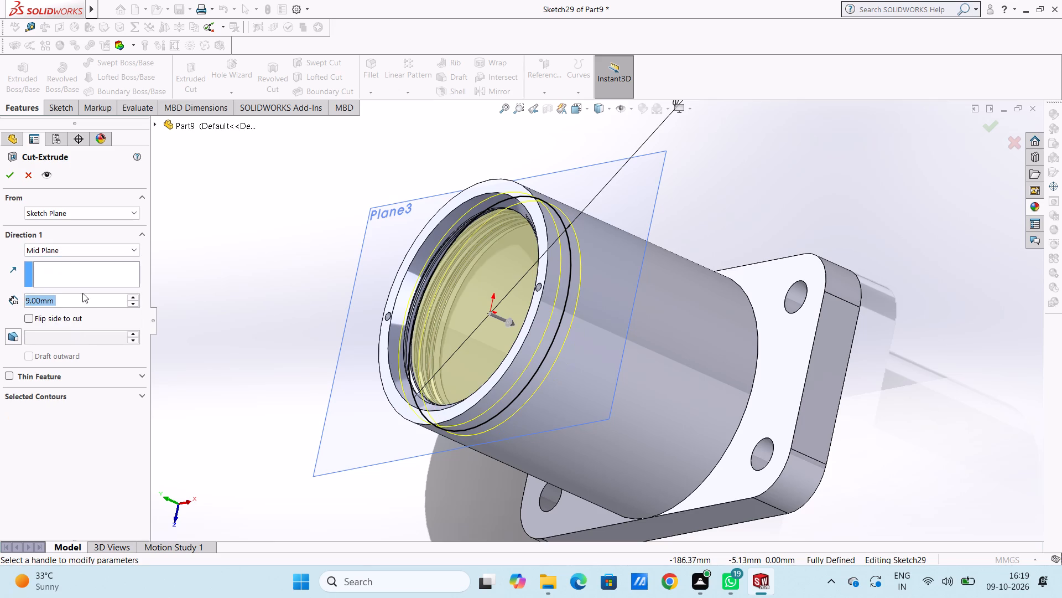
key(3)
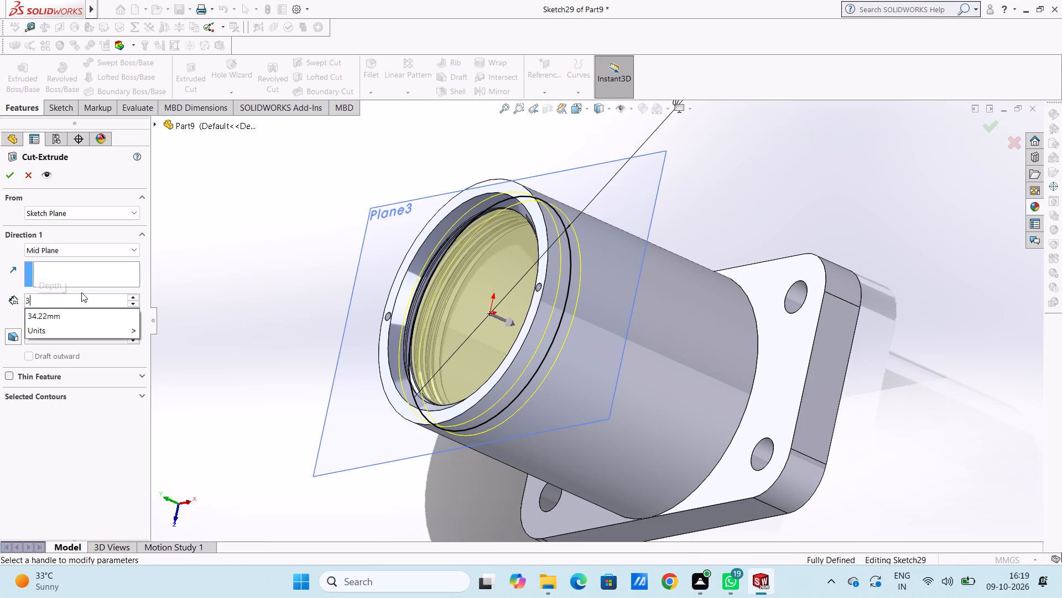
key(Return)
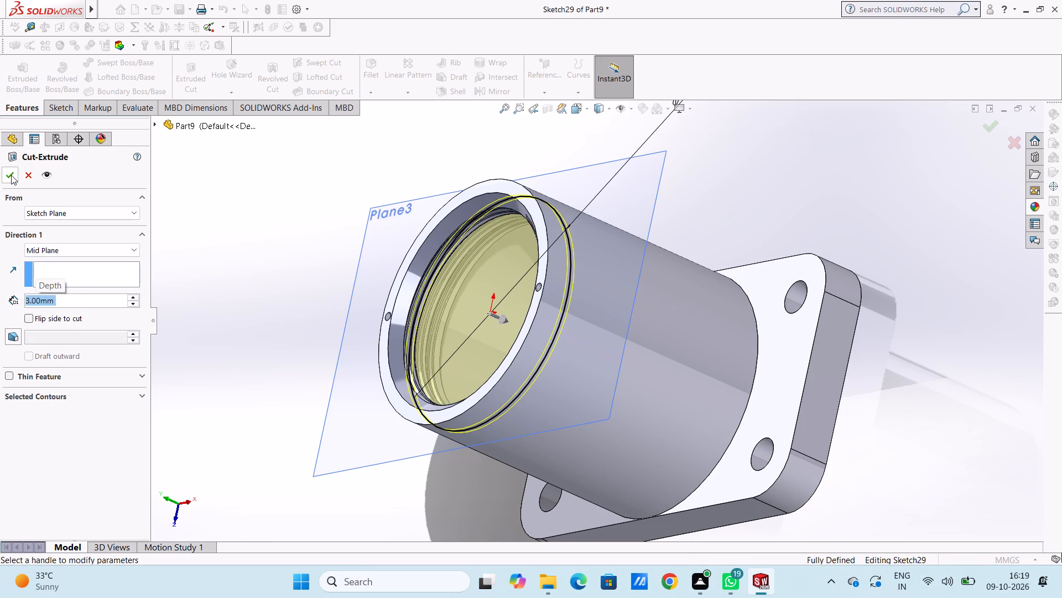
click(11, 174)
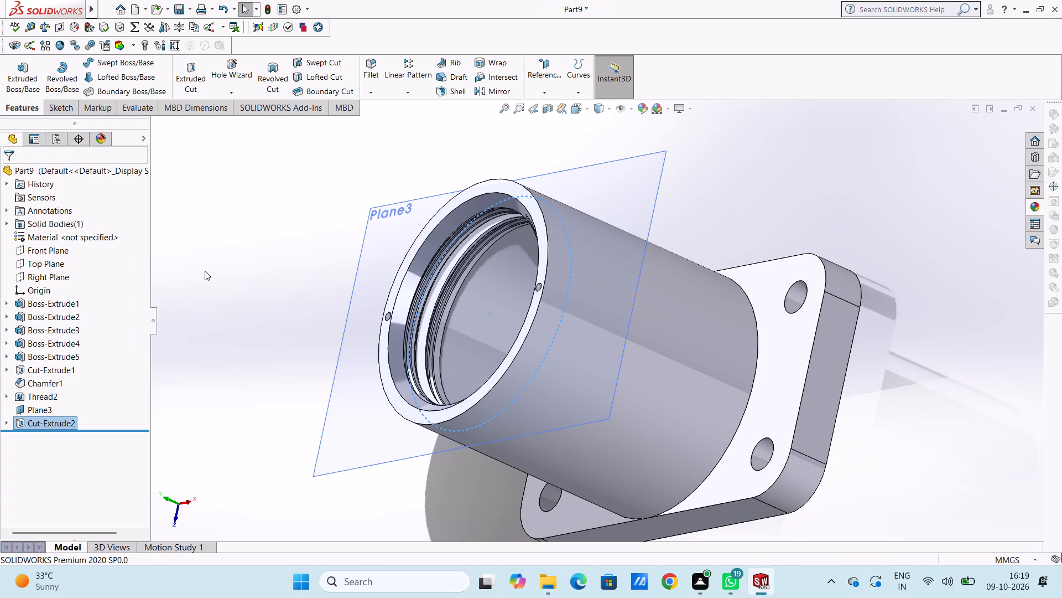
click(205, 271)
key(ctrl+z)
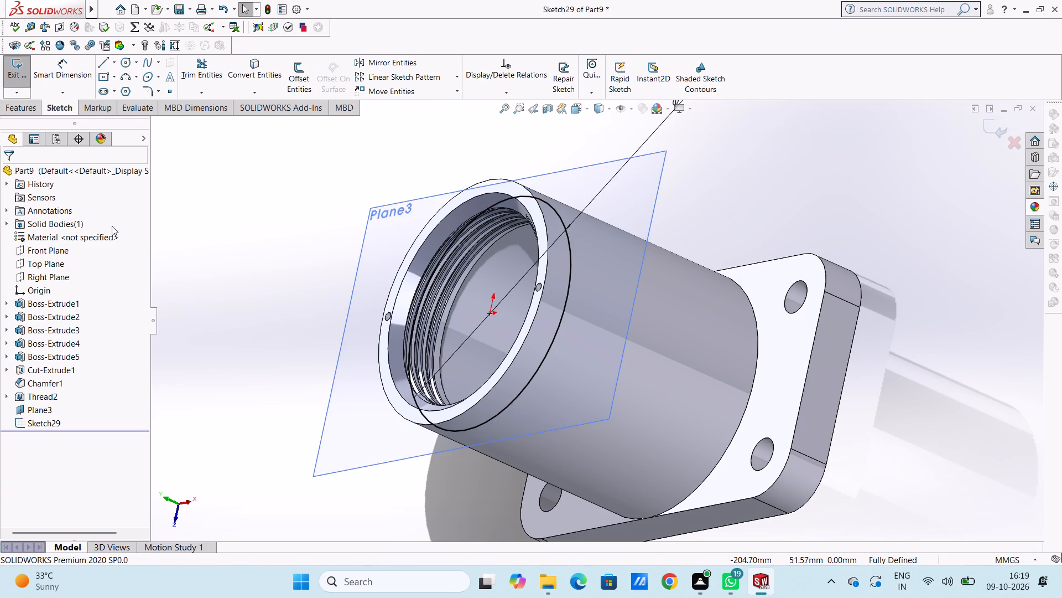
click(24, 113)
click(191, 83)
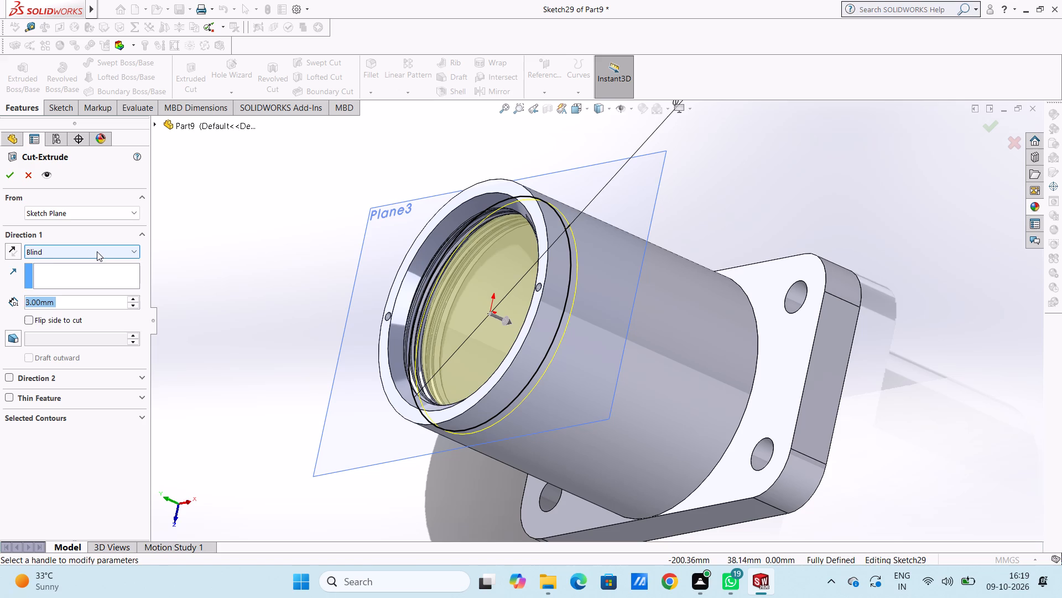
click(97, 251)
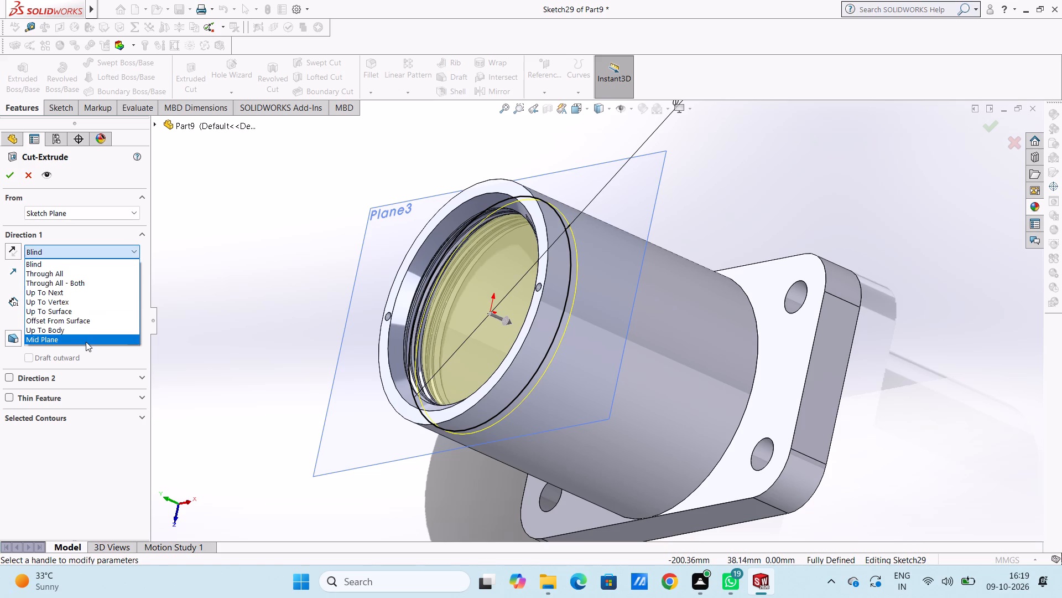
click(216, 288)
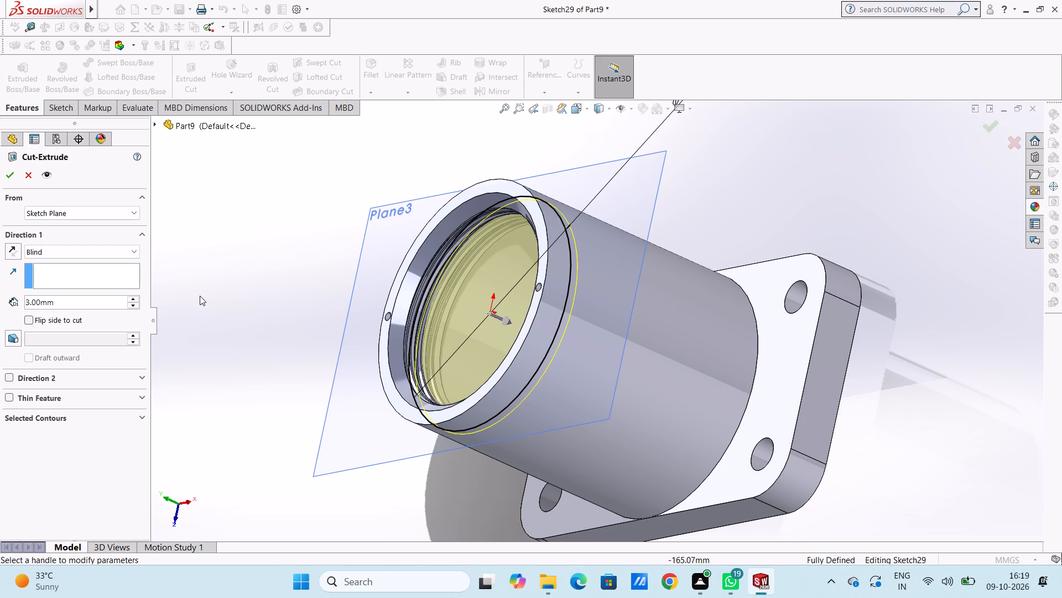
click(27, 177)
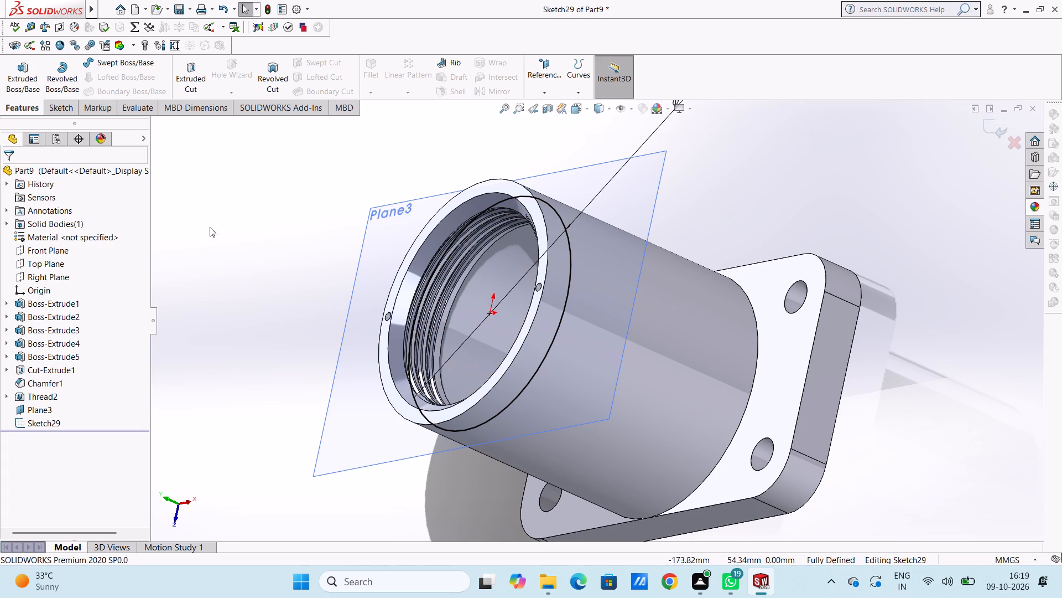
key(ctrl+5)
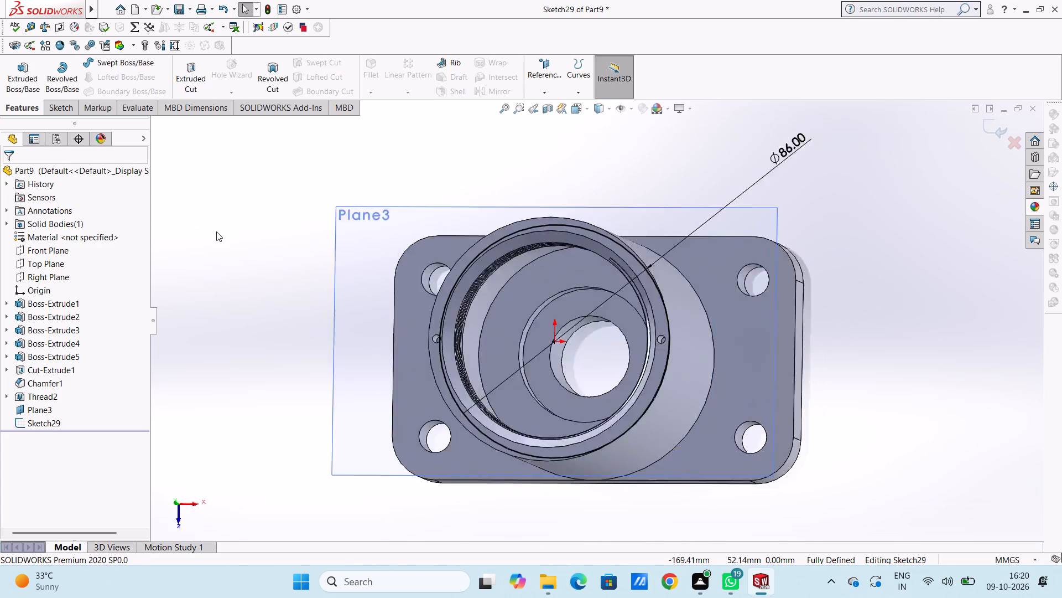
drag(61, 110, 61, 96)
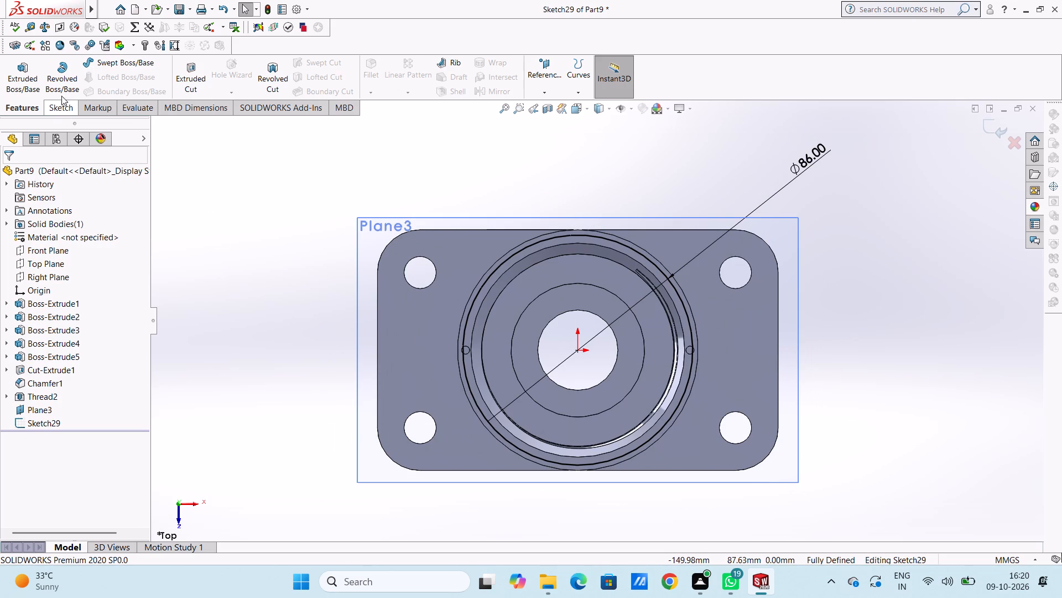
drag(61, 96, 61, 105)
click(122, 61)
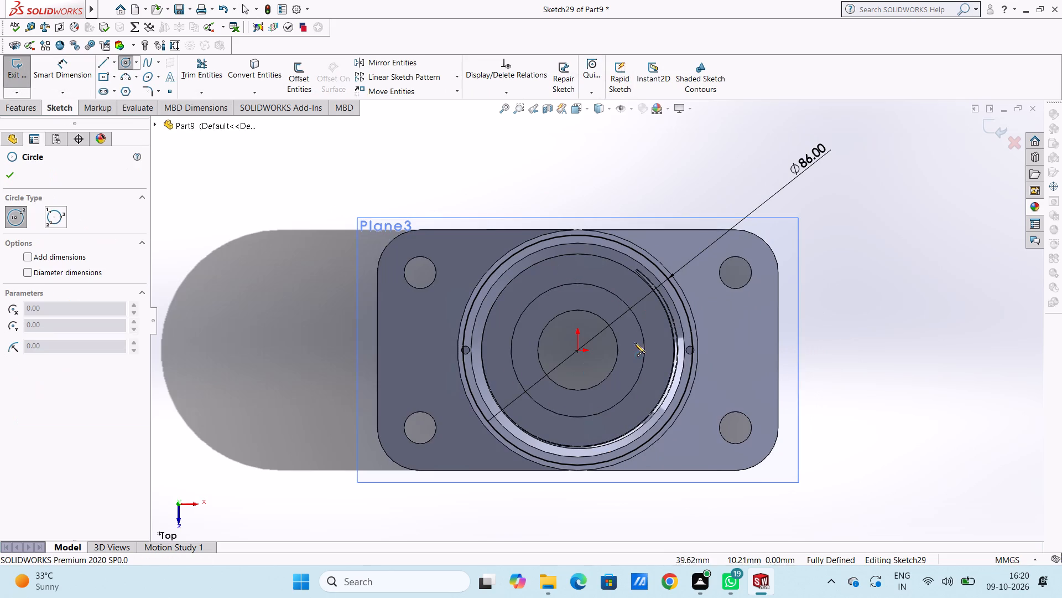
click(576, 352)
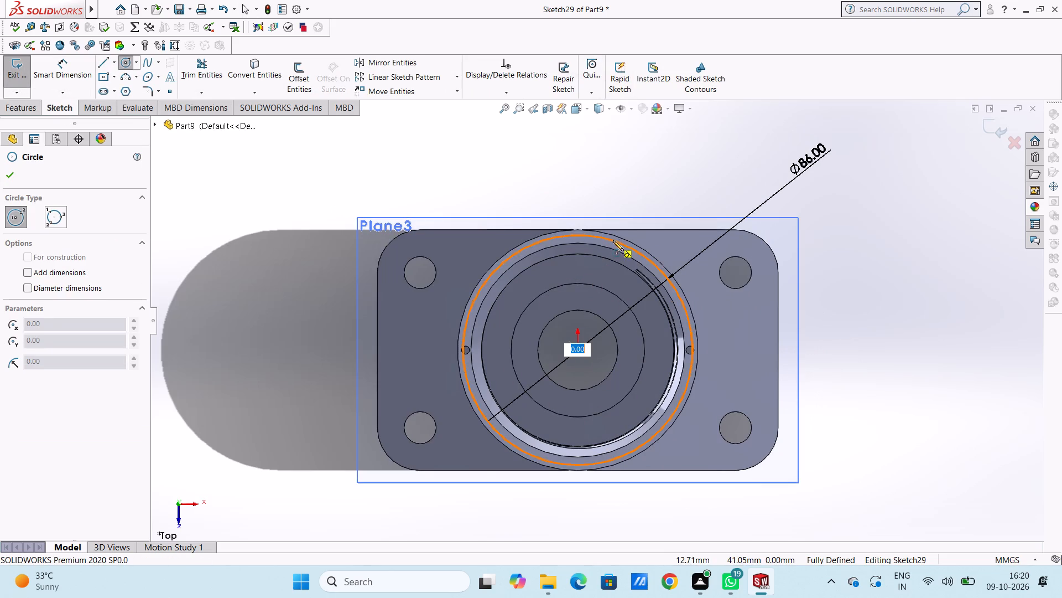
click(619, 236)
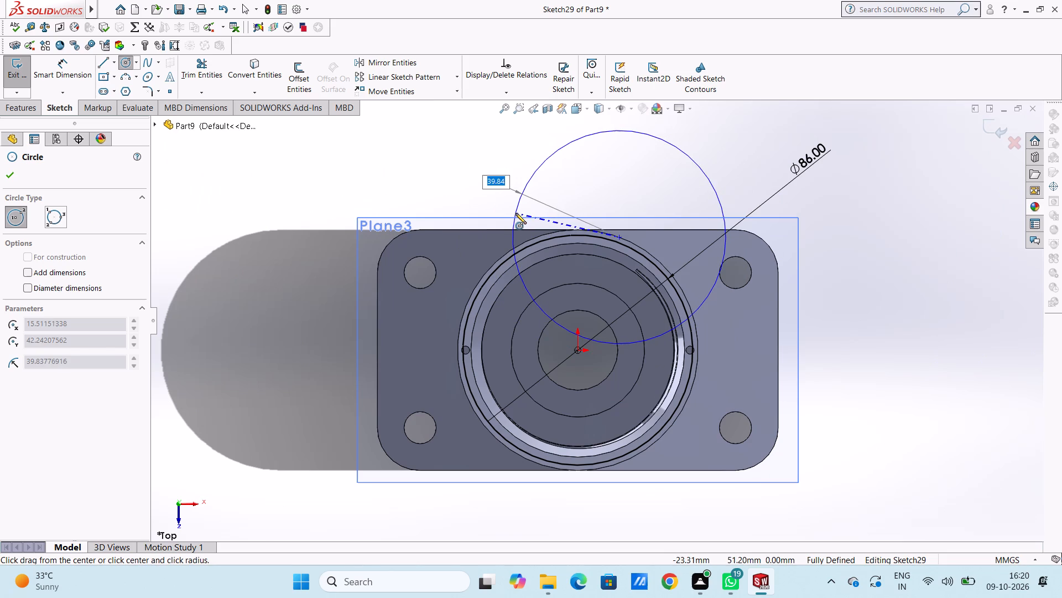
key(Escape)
Draw a second circle centred on the origin with a 45 mm radius, around the existing circle.
click(123, 64)
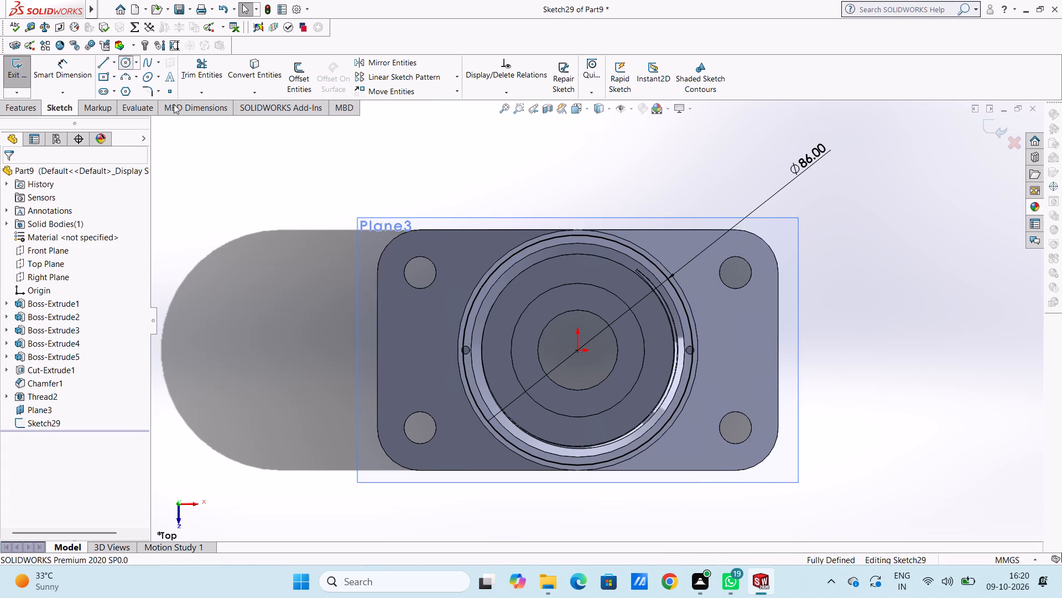
click(579, 351)
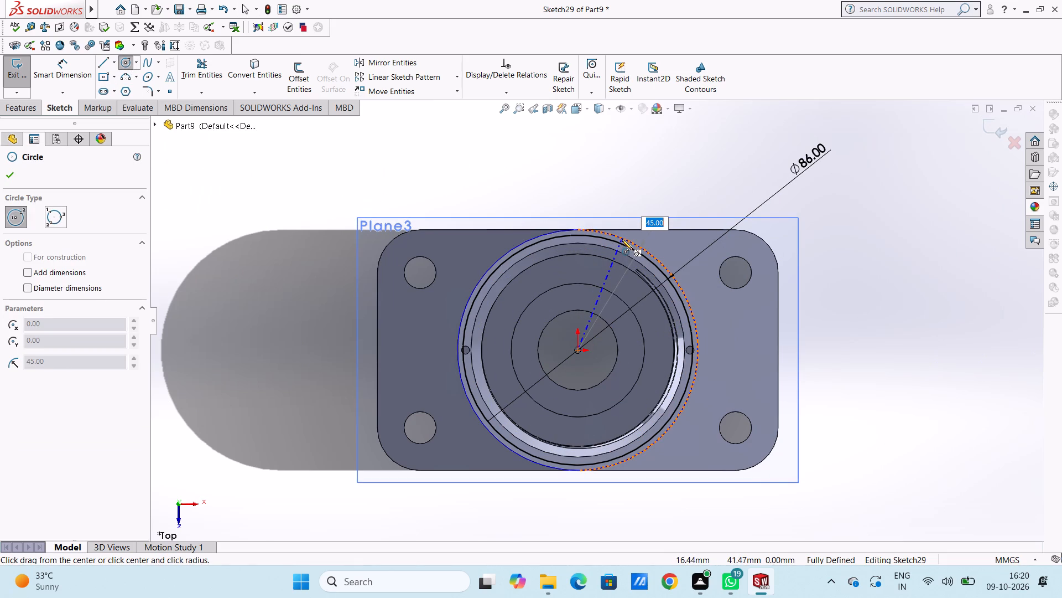
click(623, 239)
key(Escape)
key(Escape)
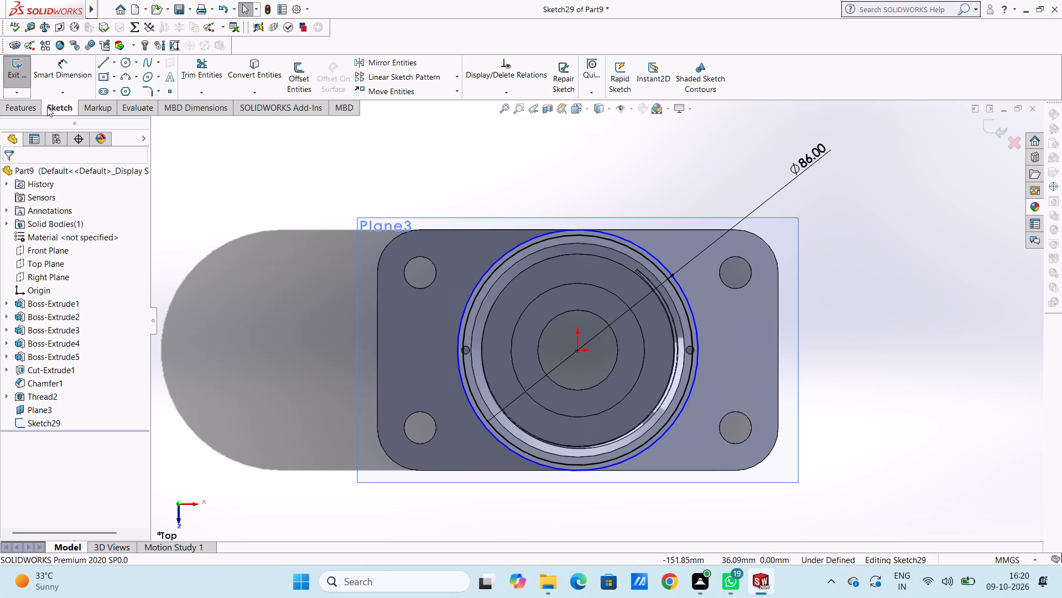
Dimension the outer circle's diameter as 90 mm.
click(63, 70)
click(473, 295)
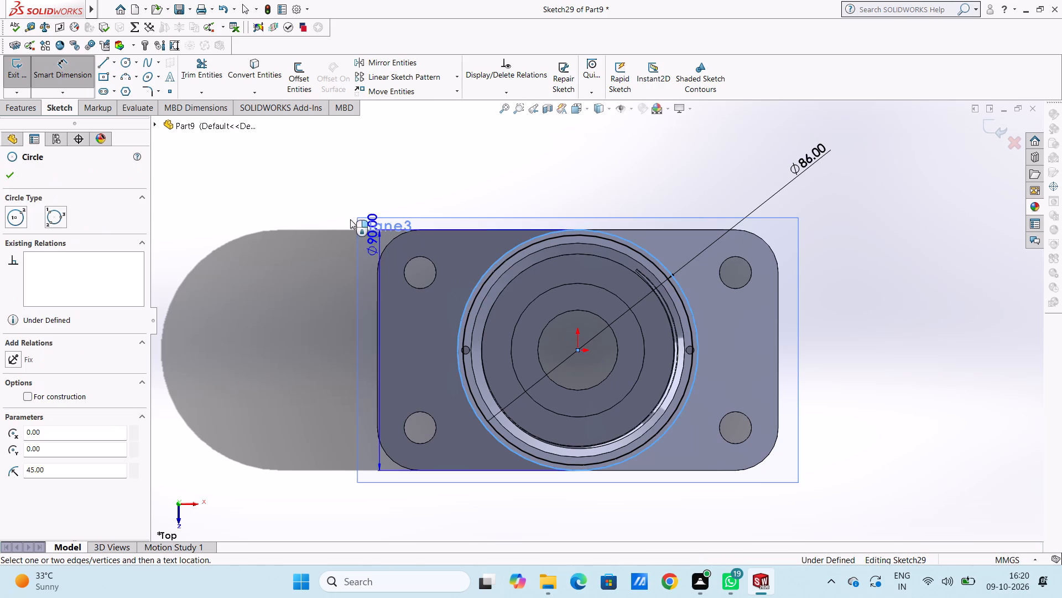
click(296, 188)
click(248, 171)
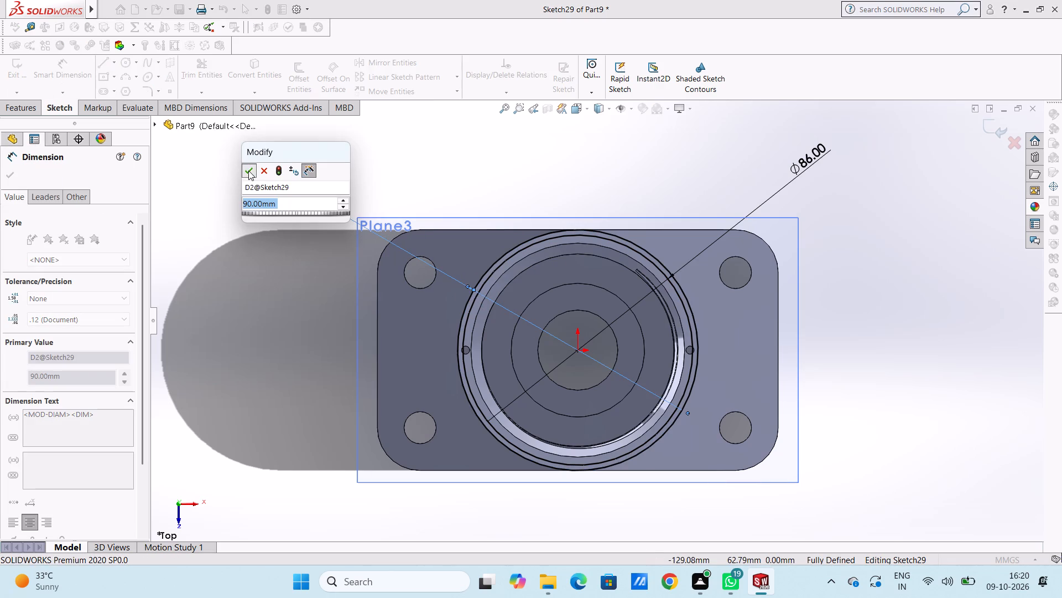
click(269, 248)
key(Escape)
Cut a groove around the cylinder by extruding the ring between the two circles 3 mm with the Mid Plane end condition.
middle_drag(324, 343, 319, 341)
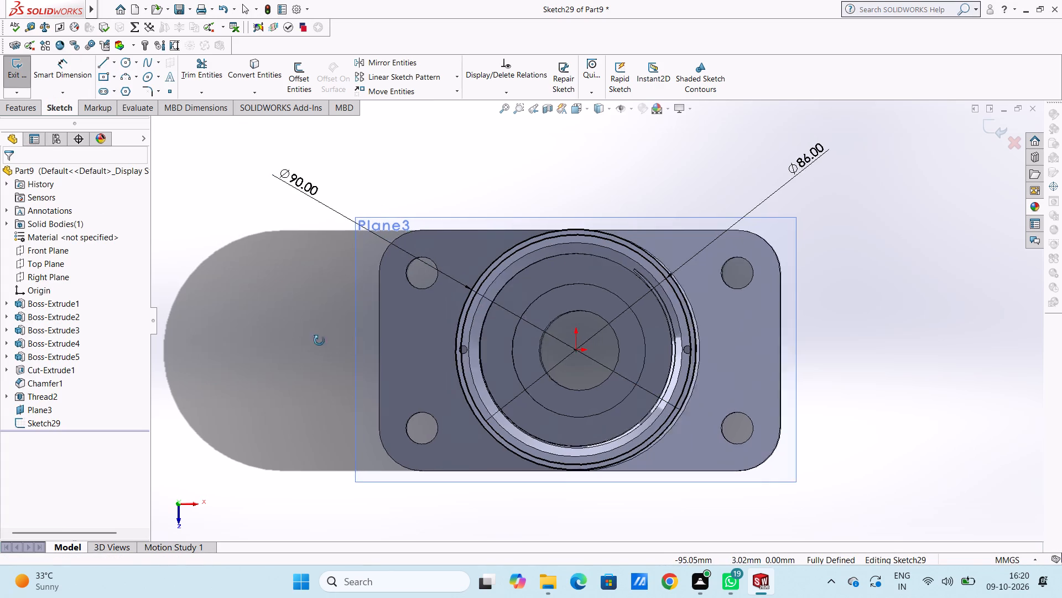
middle_drag(319, 341, 284, 300)
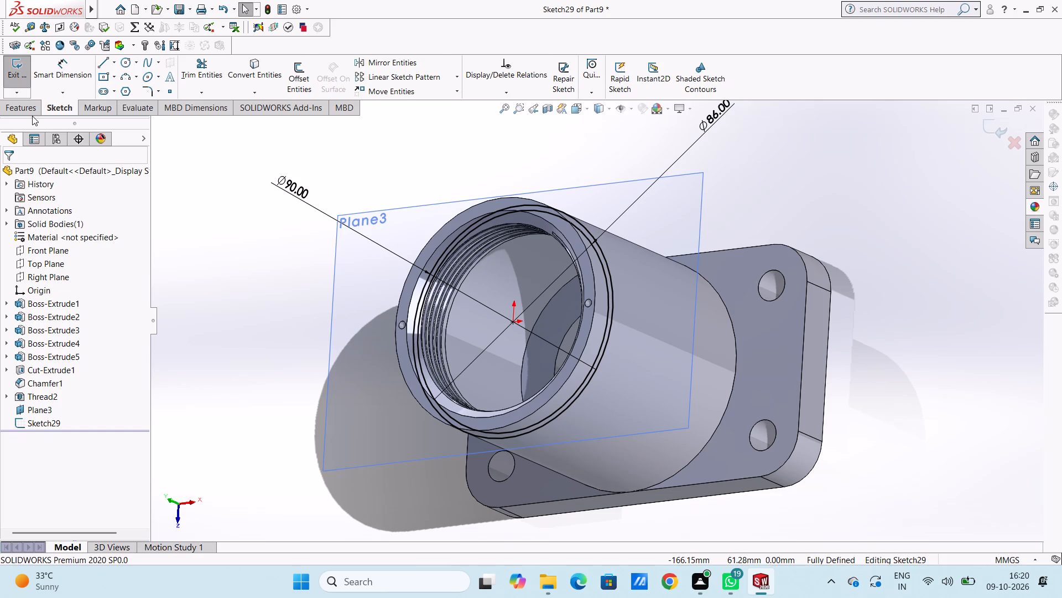
click(32, 115)
drag(185, 70, 189, 75)
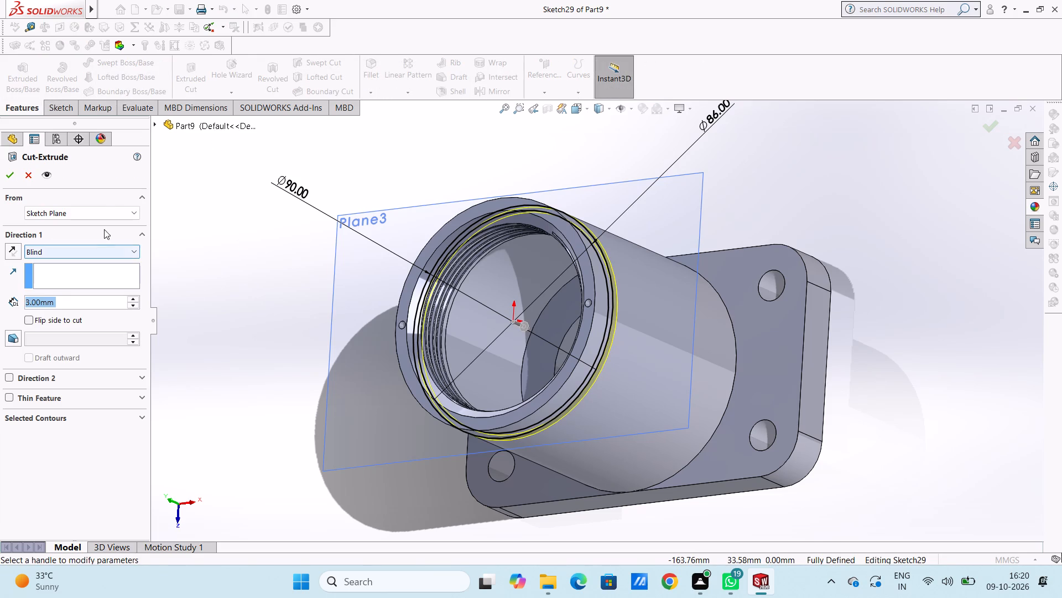
click(106, 209)
click(204, 228)
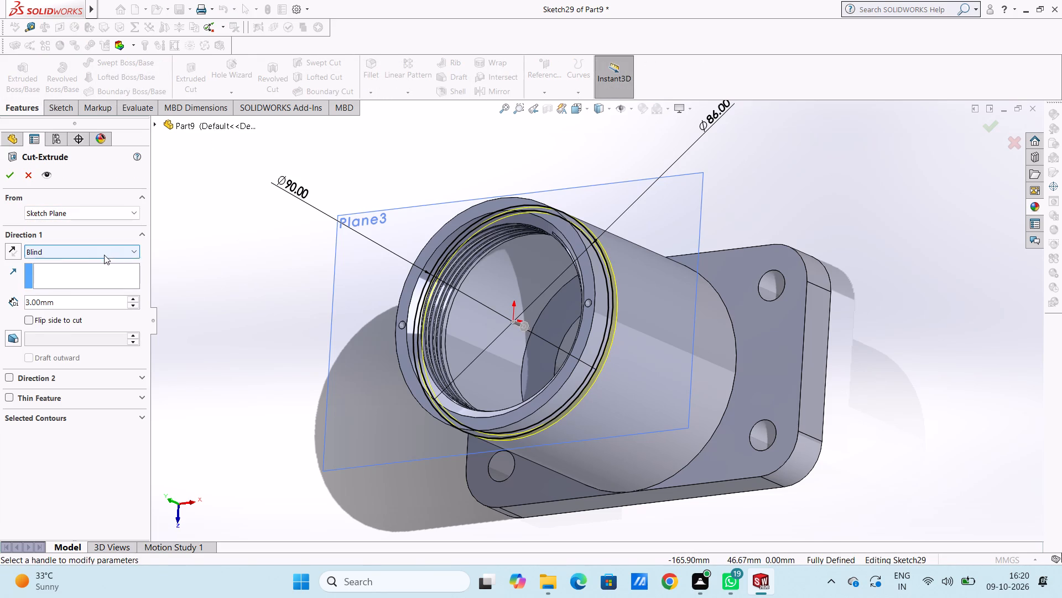
click(104, 254)
click(86, 342)
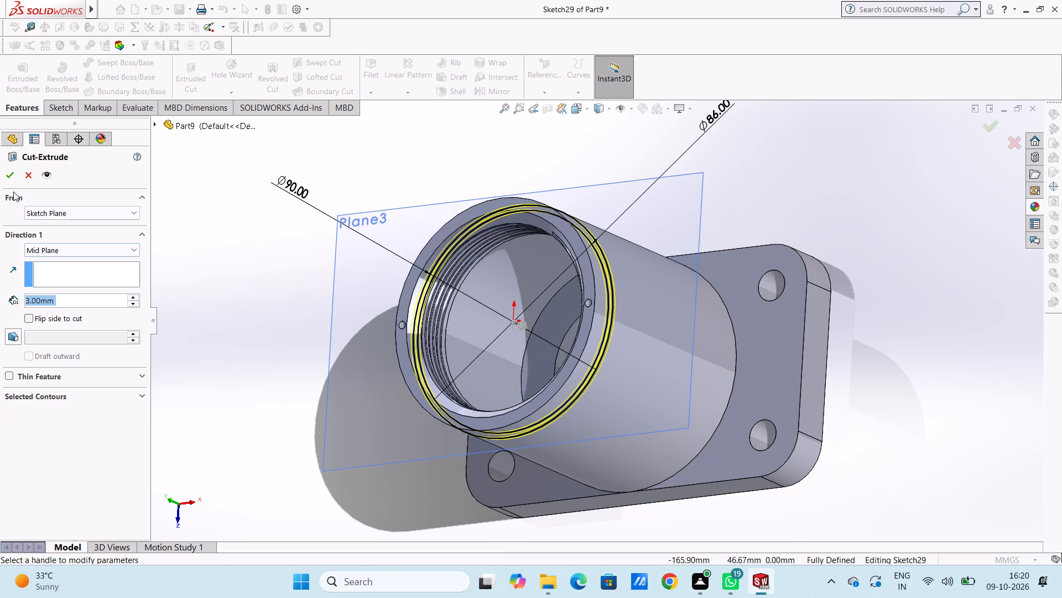
click(11, 176)
click(225, 295)
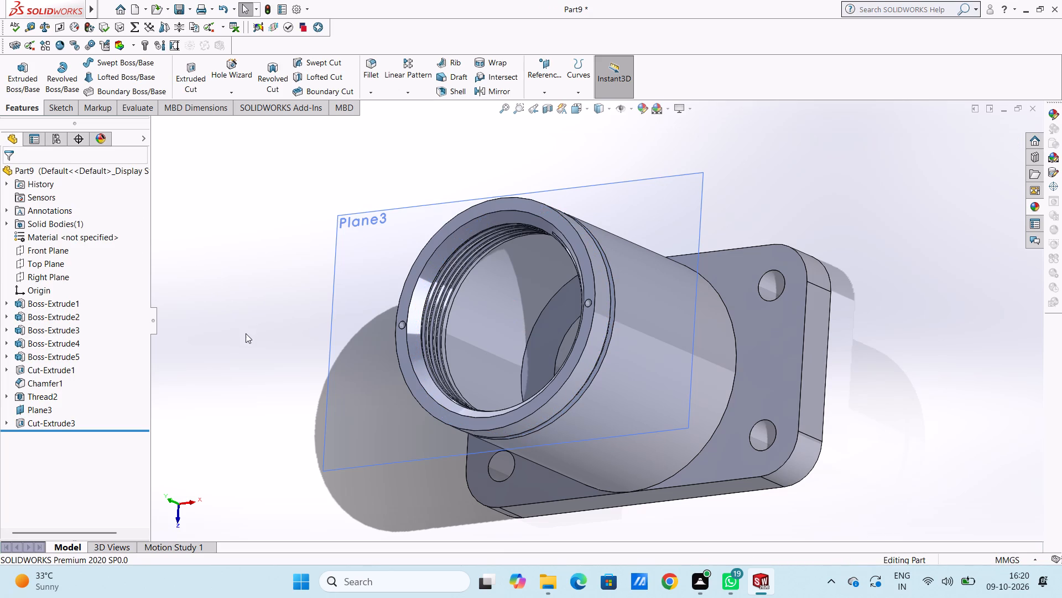
Hide the offset reference plane Plane3.
click(58, 409)
click(58, 408)
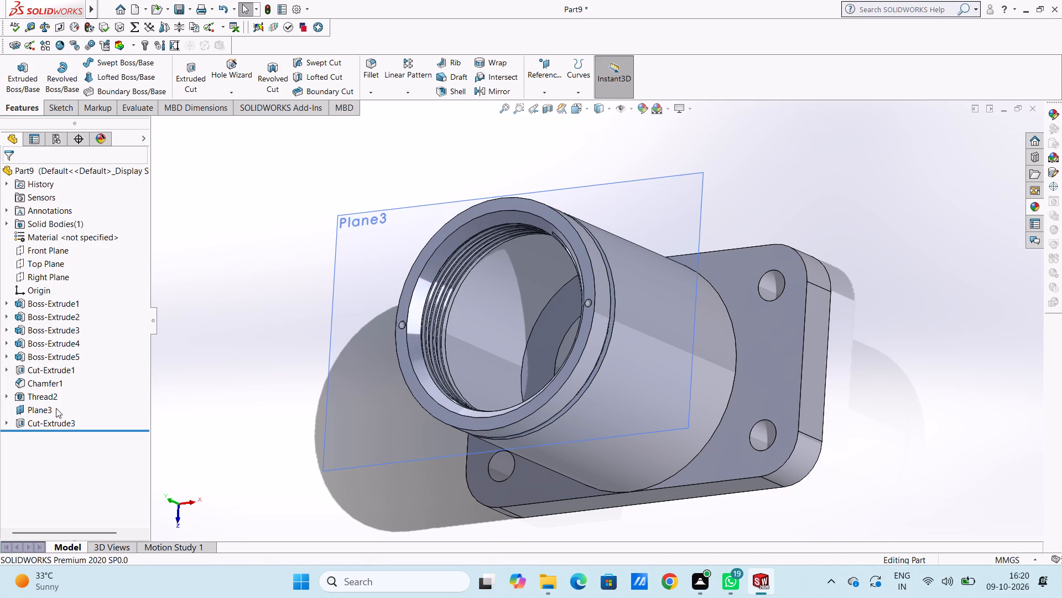
click(55, 408)
click(48, 408)
click(76, 390)
click(191, 394)
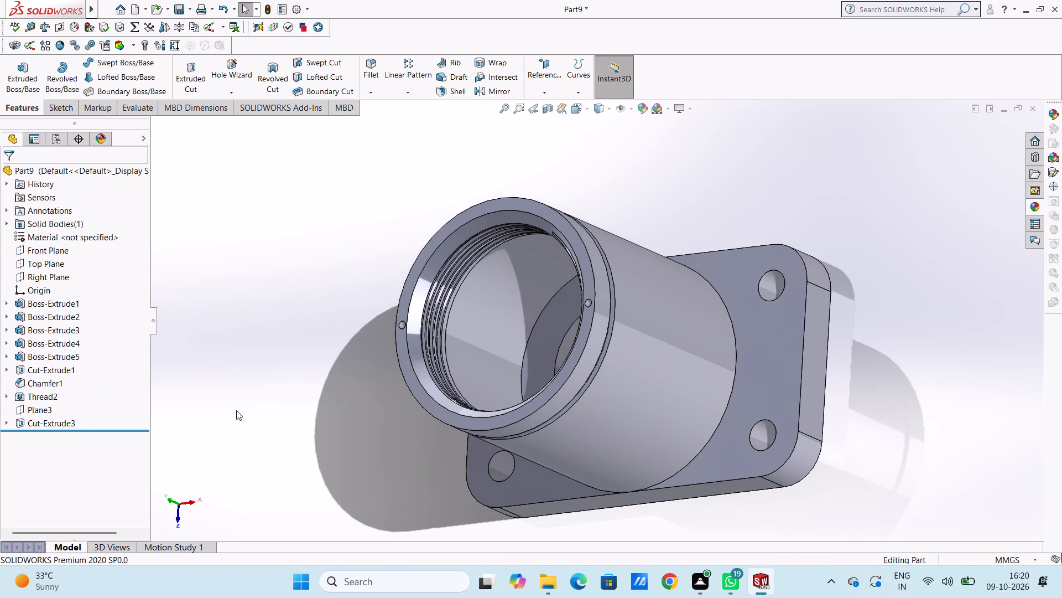
Examine the groove around the cylinder's open end from several angles and in isometric view.
middle_drag(285, 360, 320, 252)
middle_drag(324, 385, 349, 298)
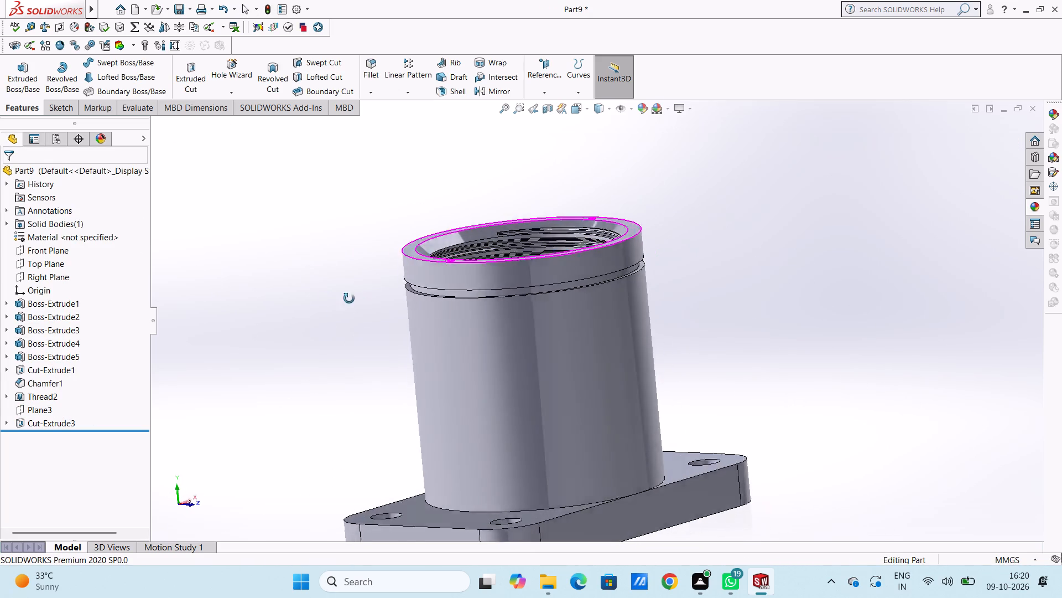
middle_drag(349, 298, 304, 362)
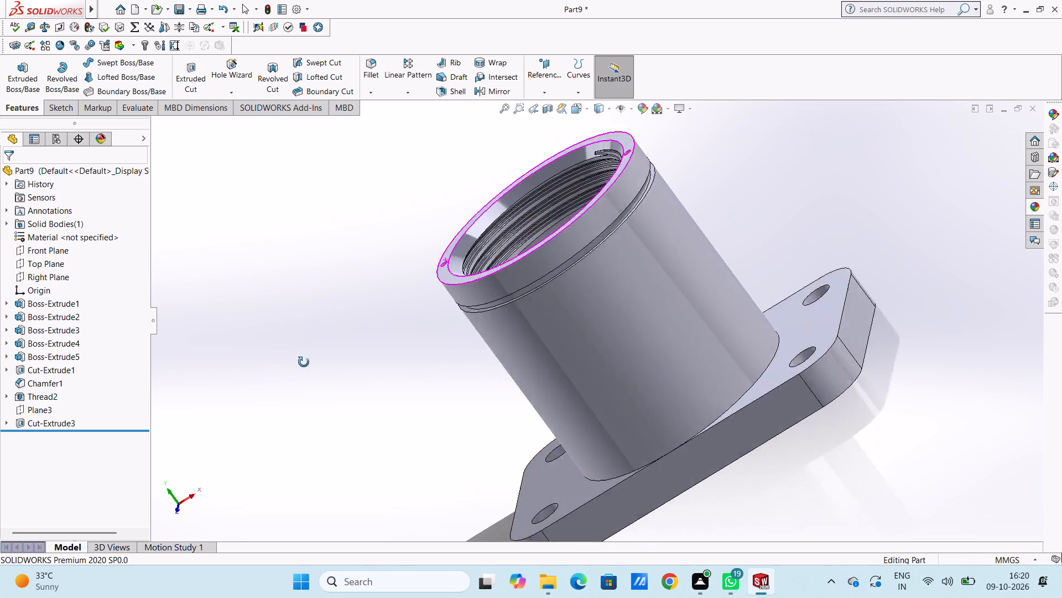
middle_drag(304, 362, 314, 291)
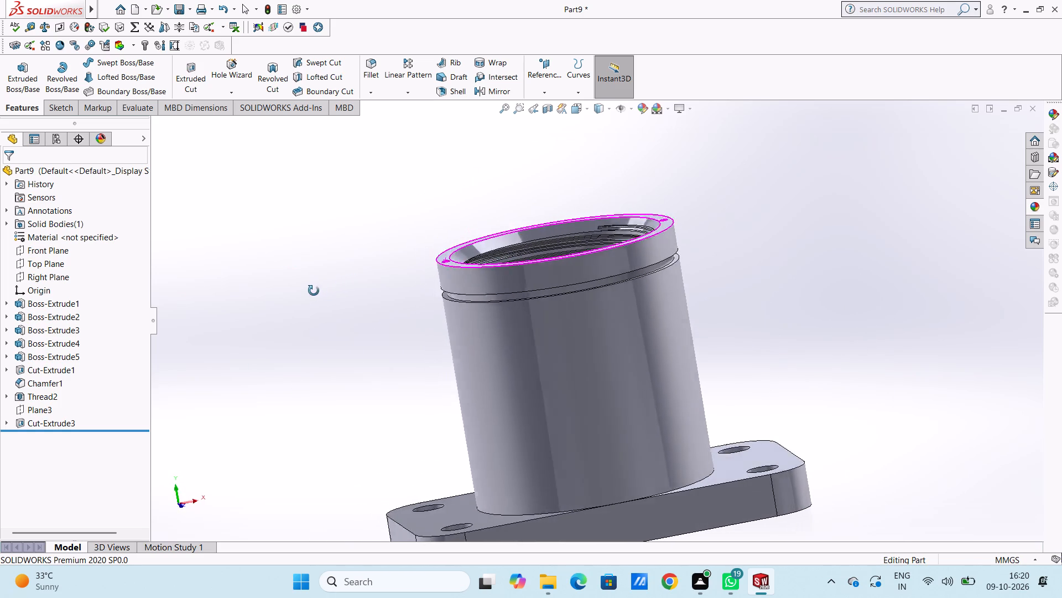
middle_drag(314, 291, 291, 298)
middle_click(290, 298)
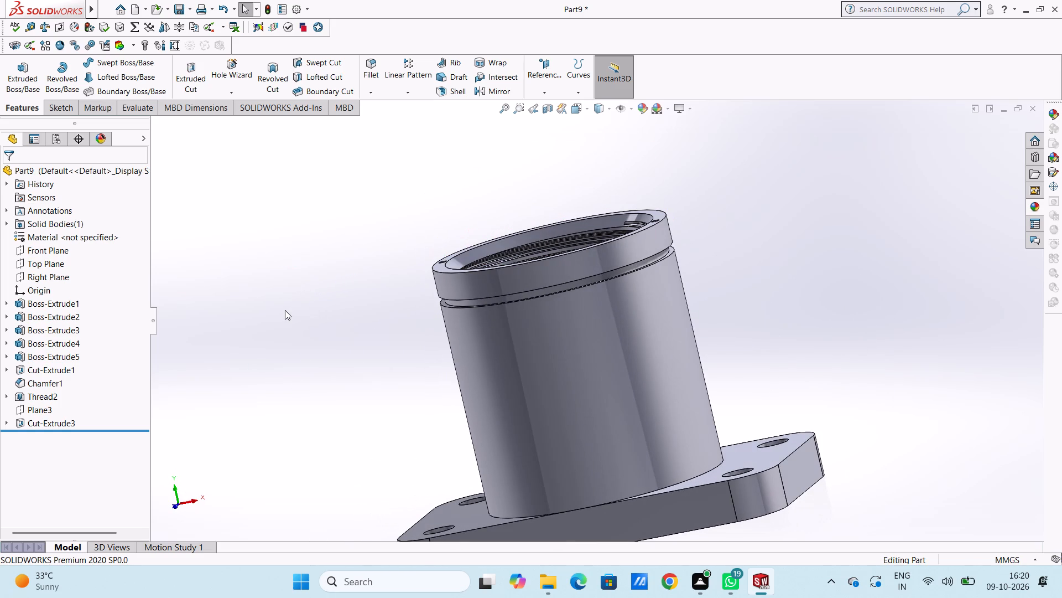
key(ctrl+7)
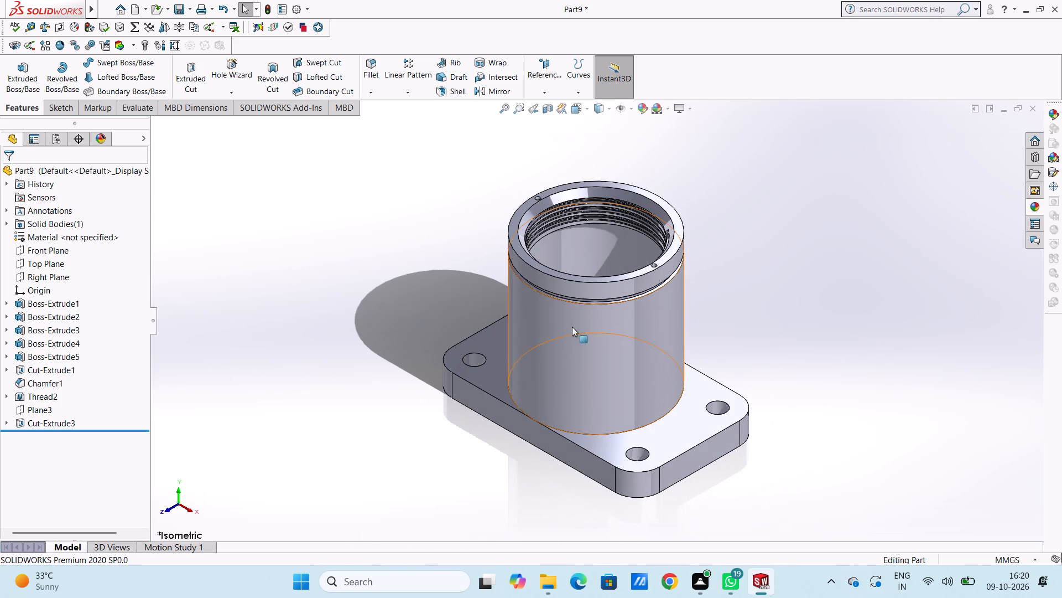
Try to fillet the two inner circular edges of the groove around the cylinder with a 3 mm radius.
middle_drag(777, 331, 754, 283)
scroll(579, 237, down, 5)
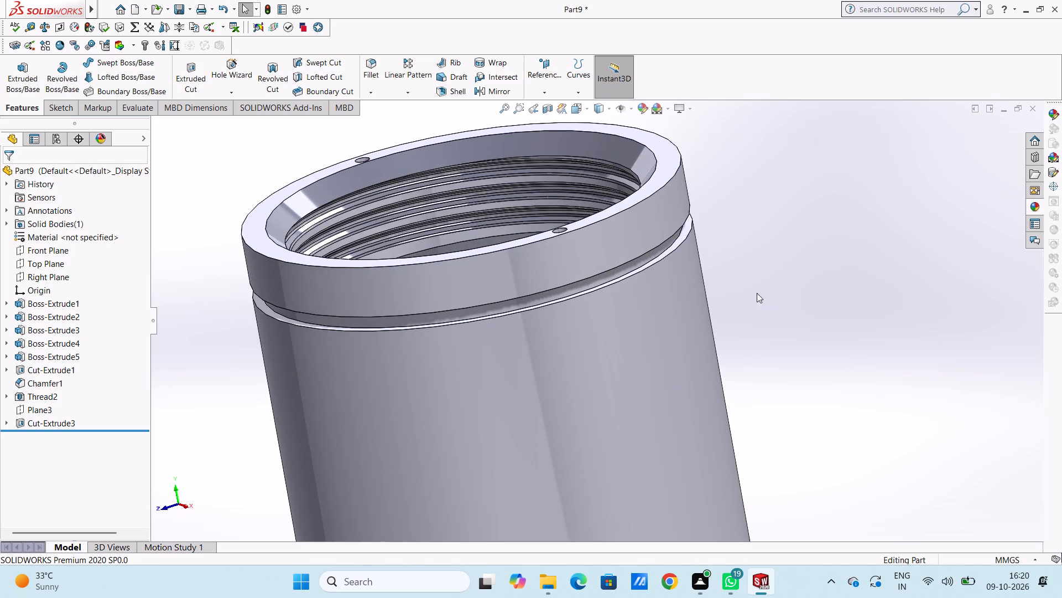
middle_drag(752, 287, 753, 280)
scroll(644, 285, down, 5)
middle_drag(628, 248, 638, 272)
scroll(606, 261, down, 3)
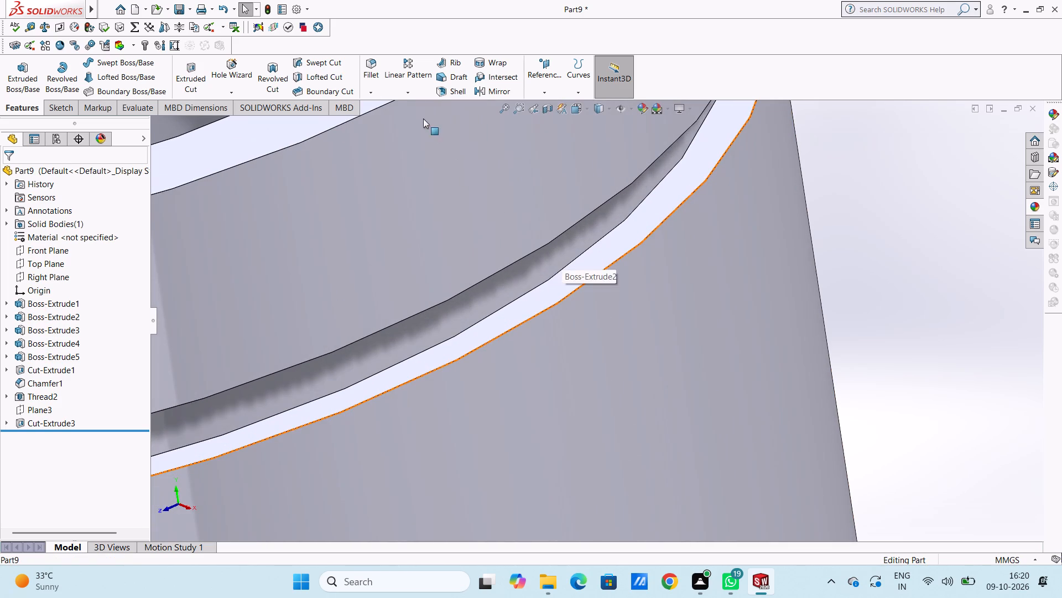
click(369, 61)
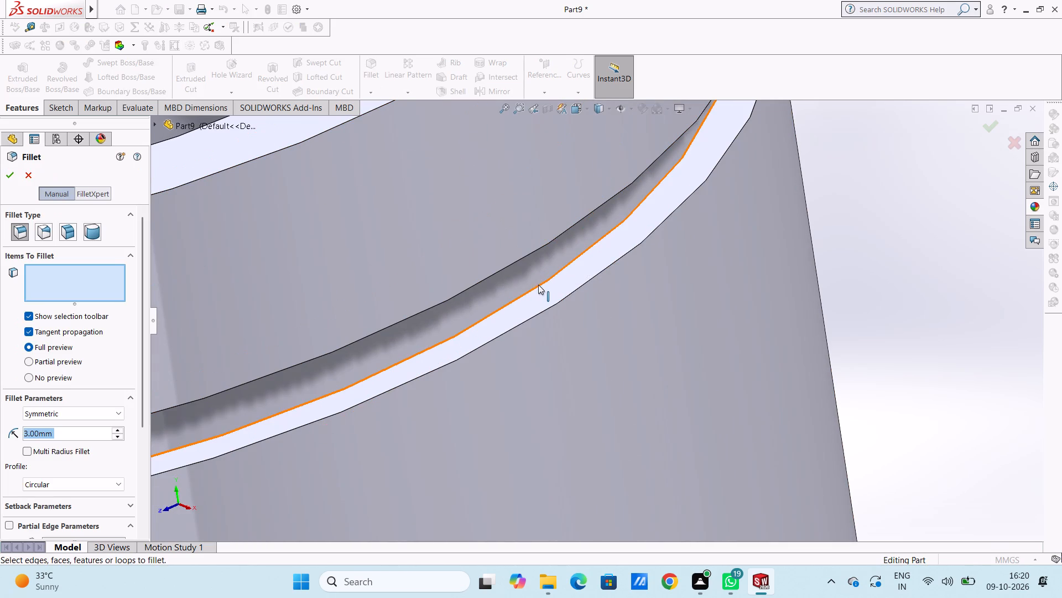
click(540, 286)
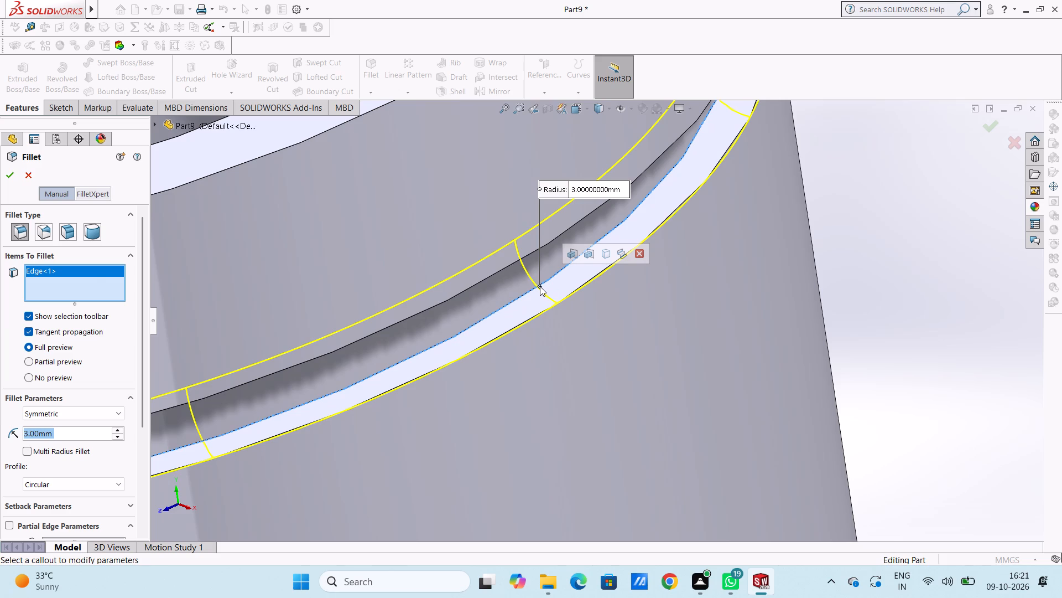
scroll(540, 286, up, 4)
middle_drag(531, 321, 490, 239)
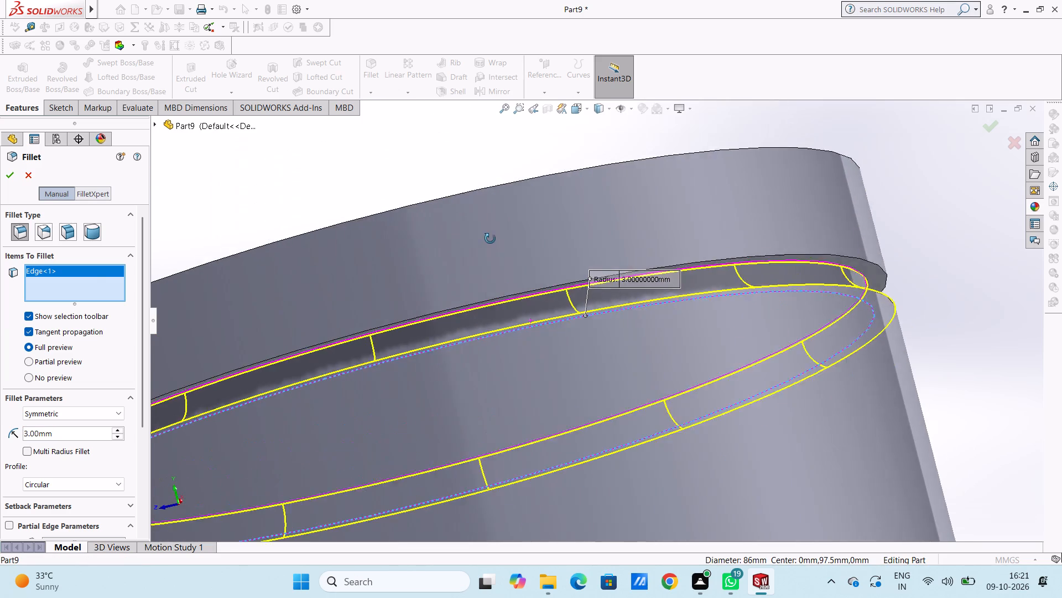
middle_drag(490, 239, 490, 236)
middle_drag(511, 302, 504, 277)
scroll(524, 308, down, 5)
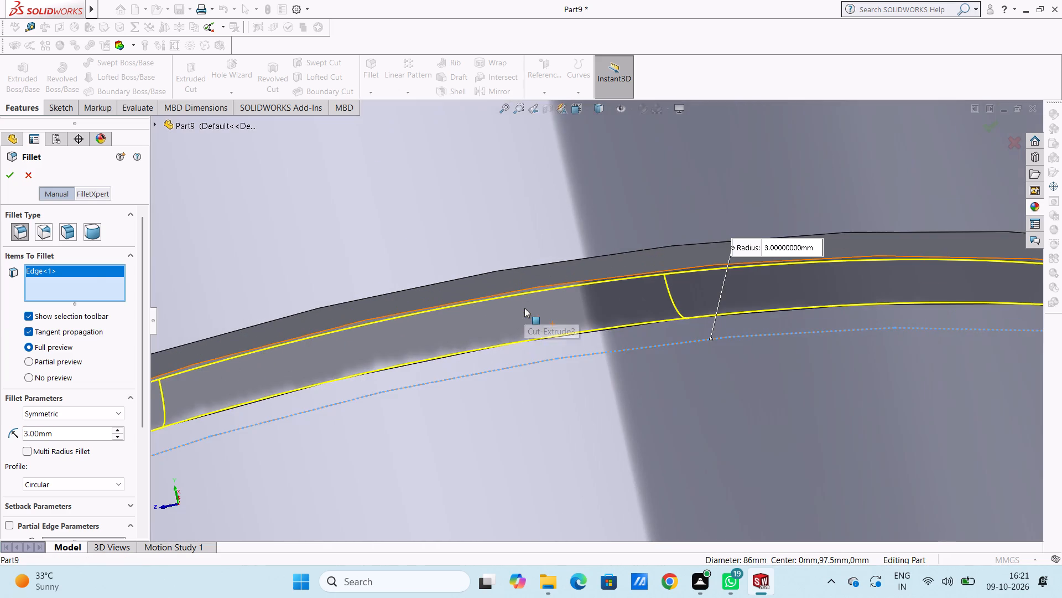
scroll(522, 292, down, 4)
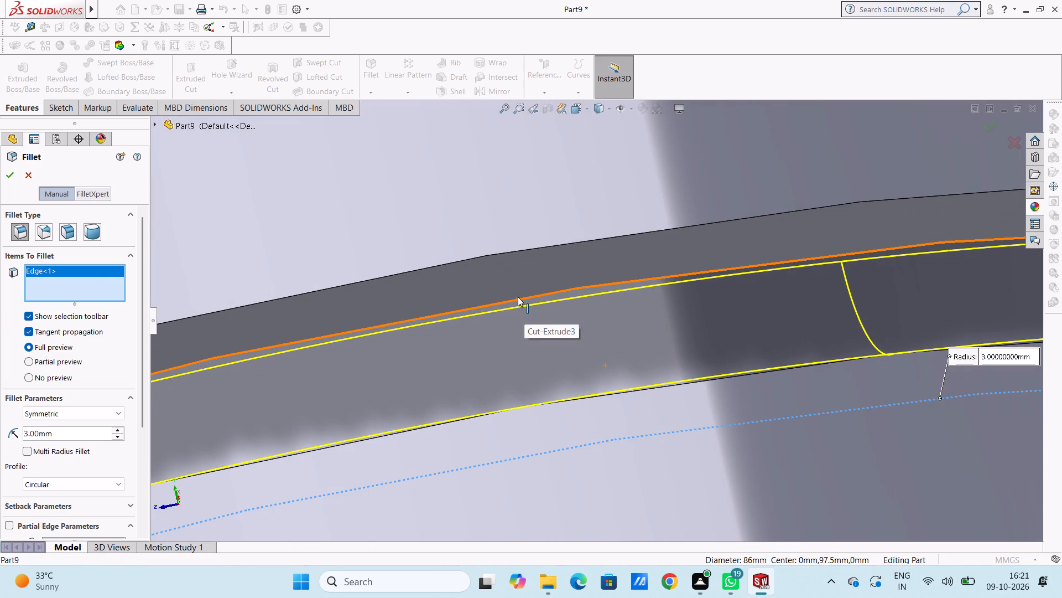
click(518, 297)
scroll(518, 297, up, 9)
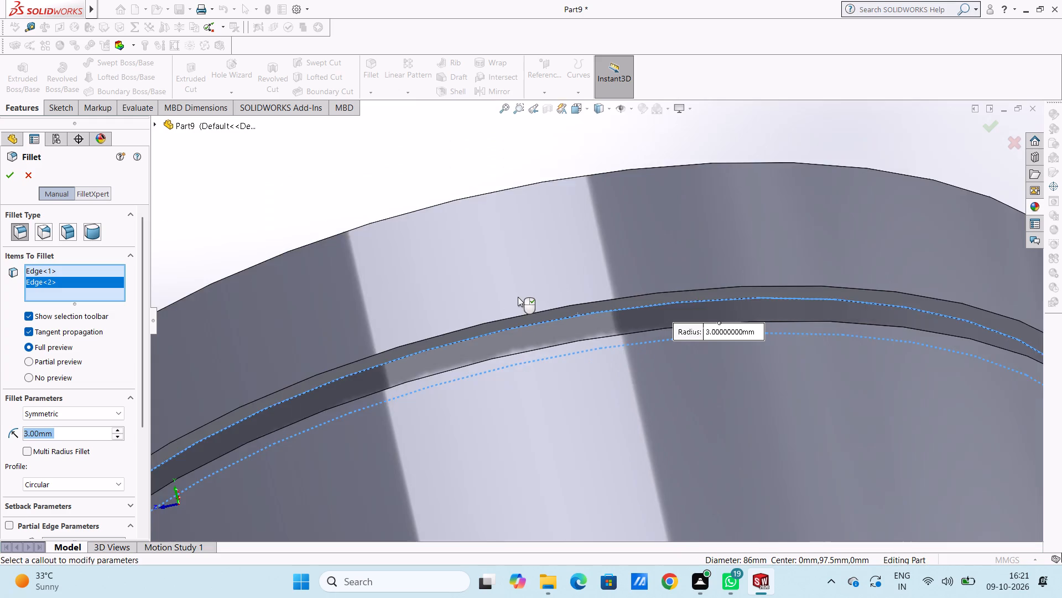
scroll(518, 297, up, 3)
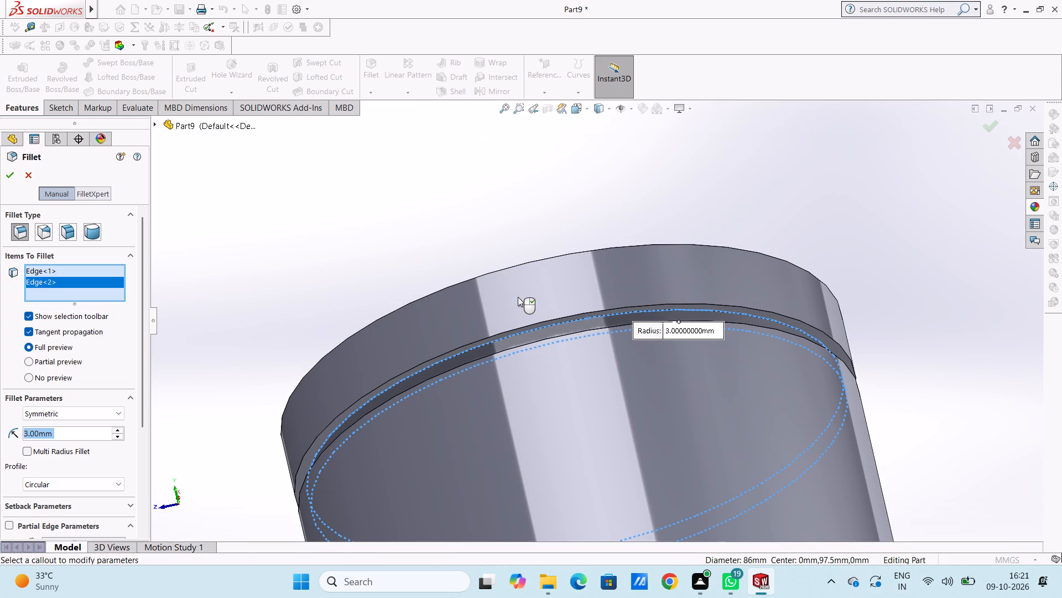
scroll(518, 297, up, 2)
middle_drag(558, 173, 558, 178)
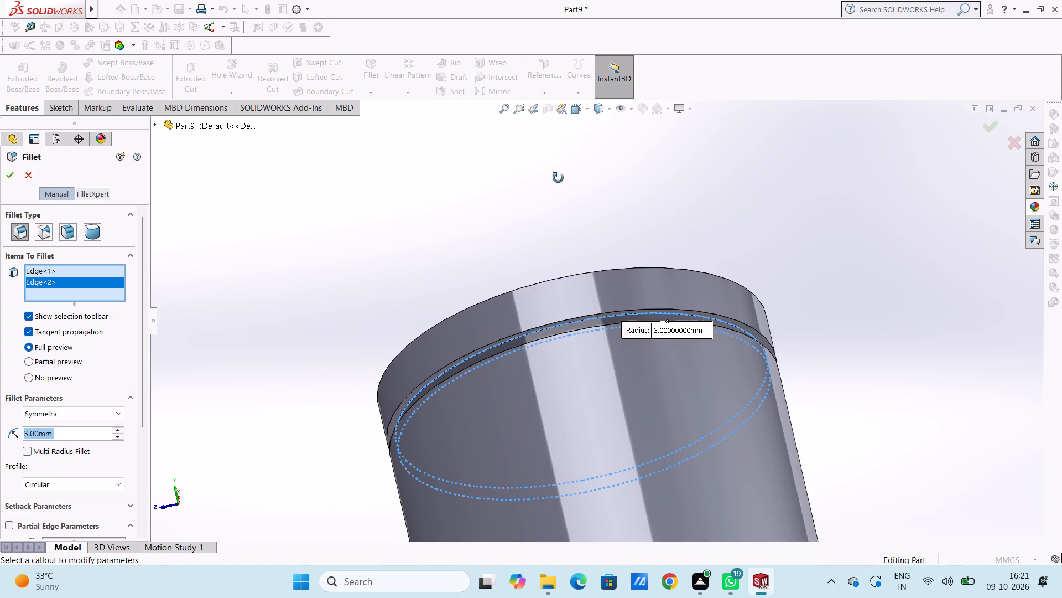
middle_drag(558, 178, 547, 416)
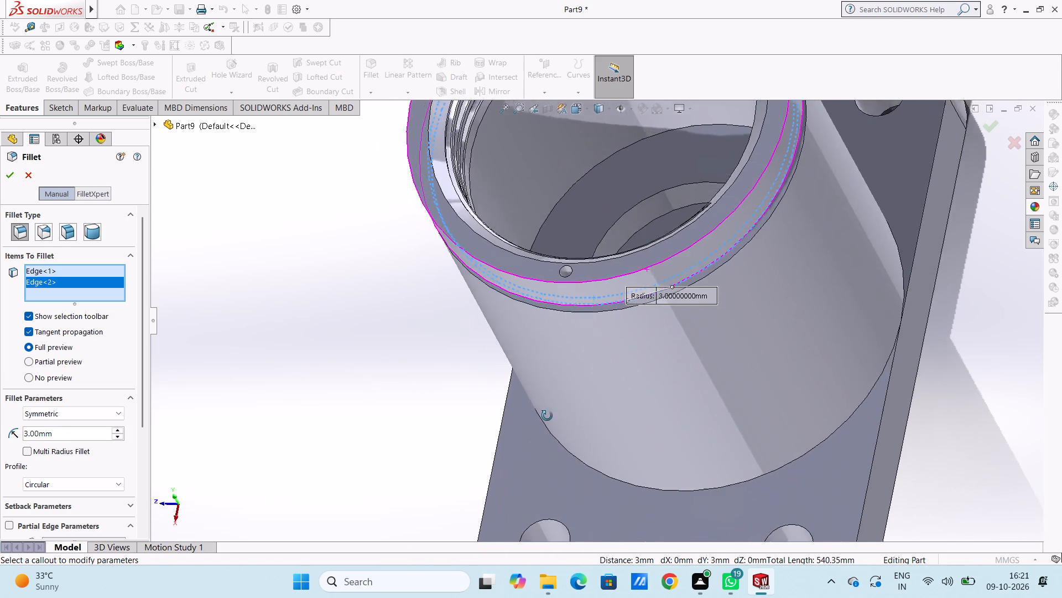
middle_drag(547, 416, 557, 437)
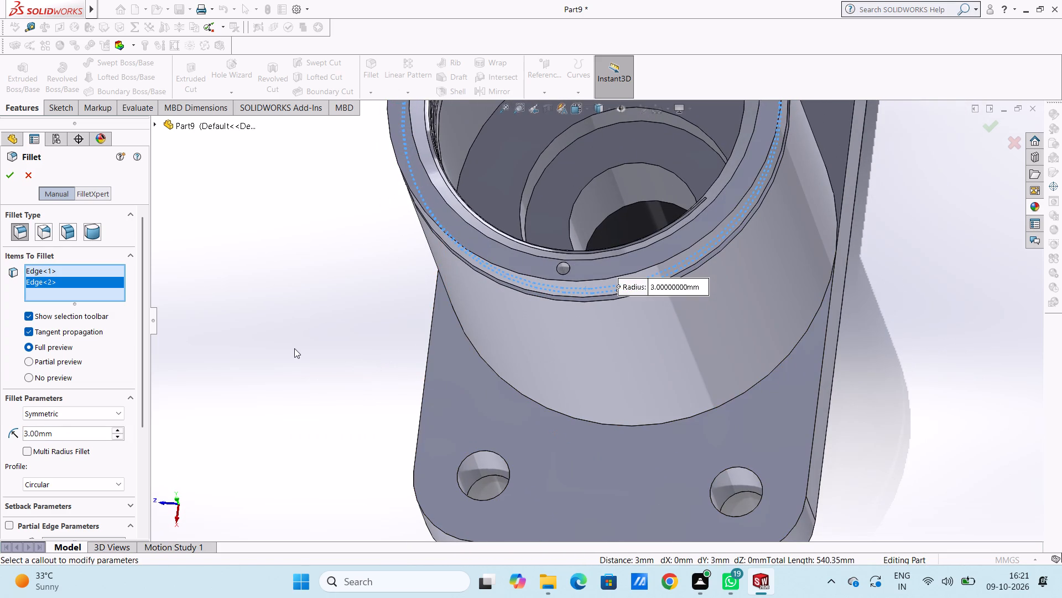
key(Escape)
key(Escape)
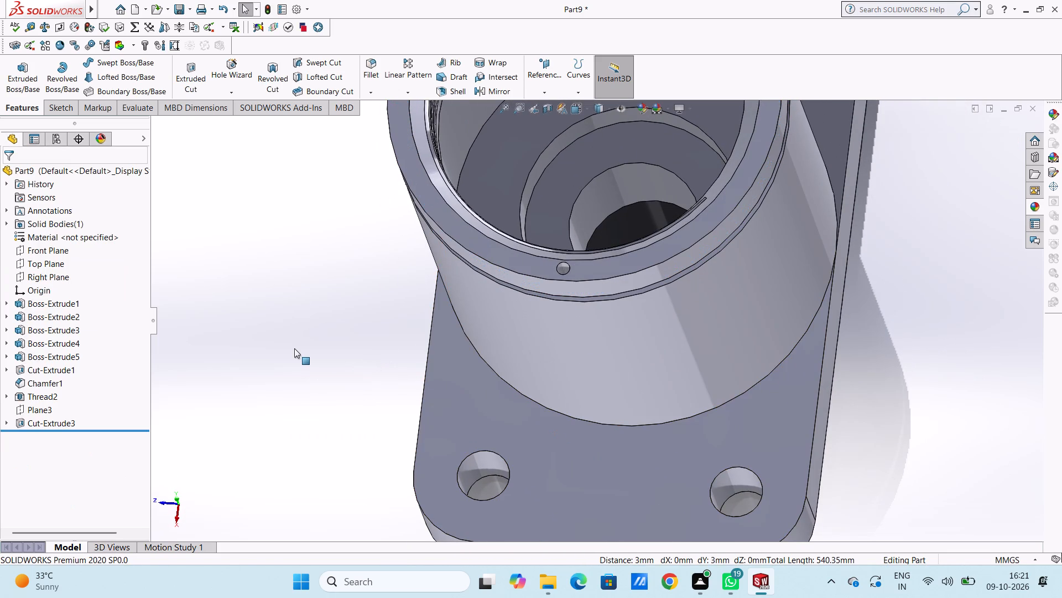
Undo the groove cut and the outer circle with its diameter dimension, going back to the sketch with only the 86 mm circle.
key(ctrl+z)
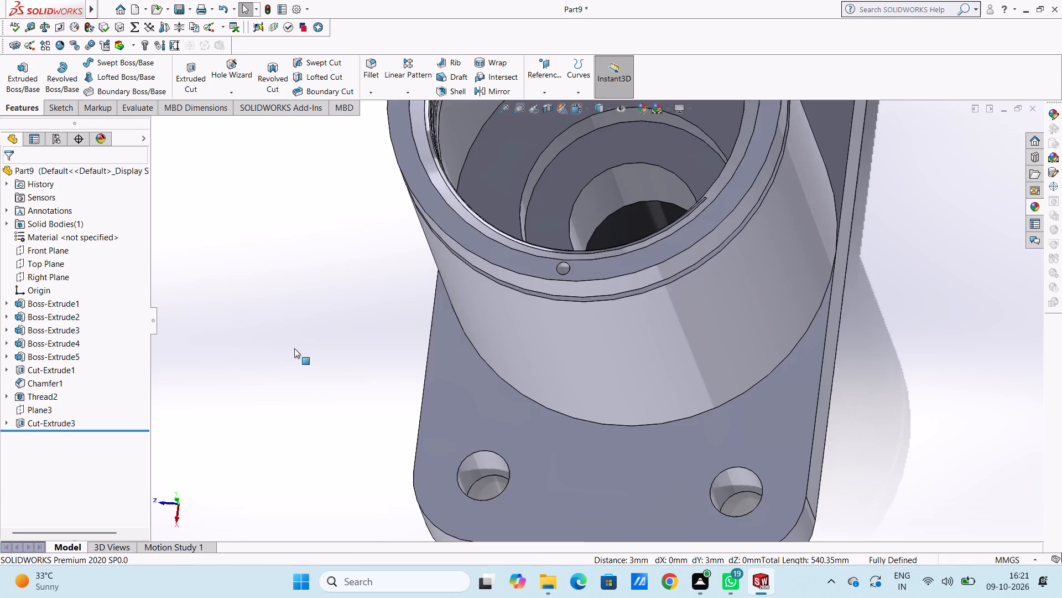
key(ctrl+z)
key(ctrl+z)
key(ctrl+z)
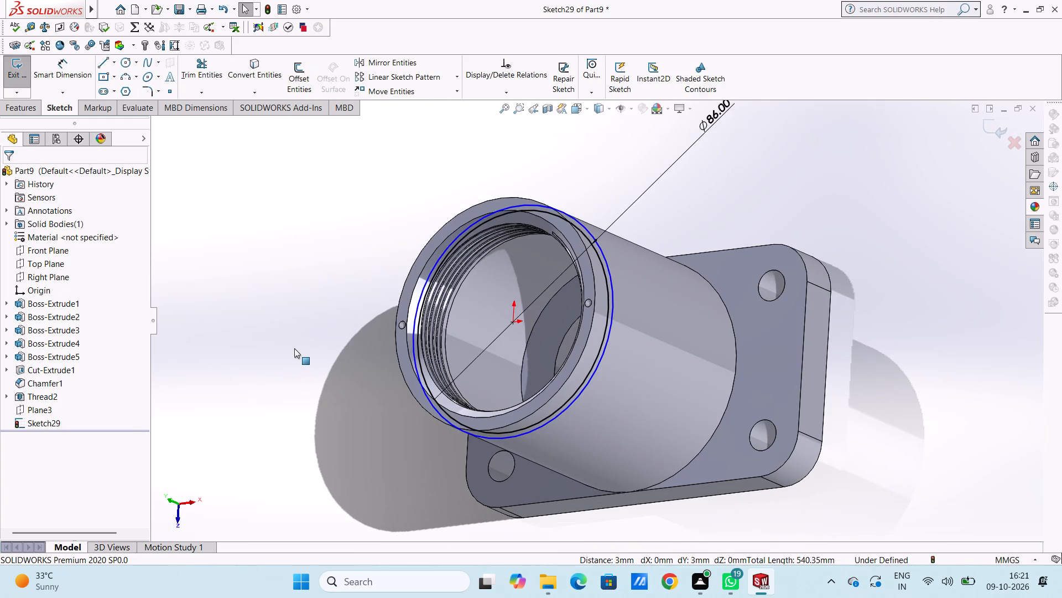
key(ctrl+z)
key(ctrl+z)
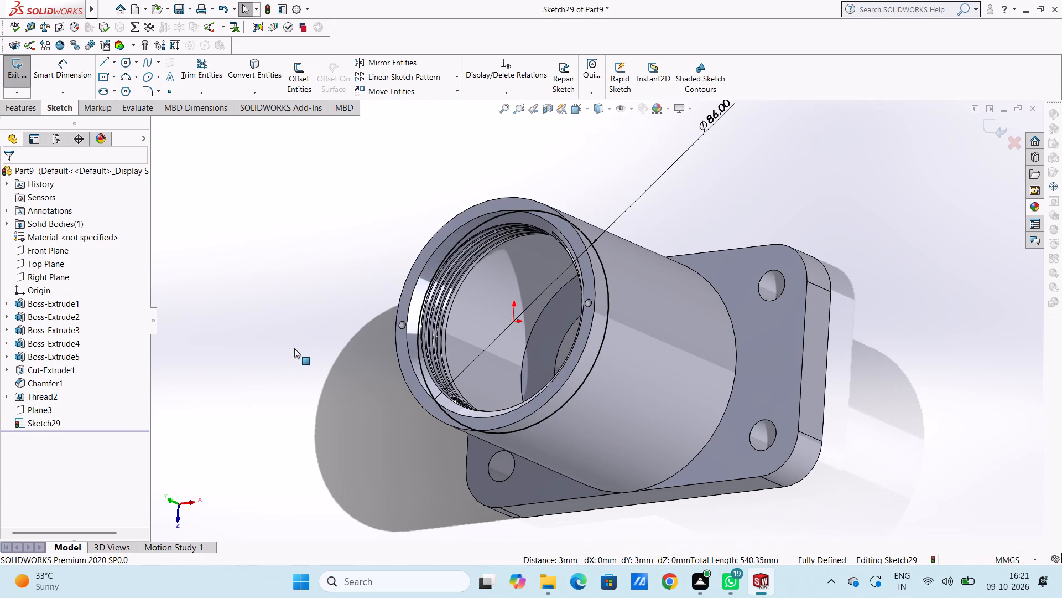
Sketch a circle centred on the origin with a radius of about 45 mm, matching the cylinder's outer edge.
key(ctrl+5)
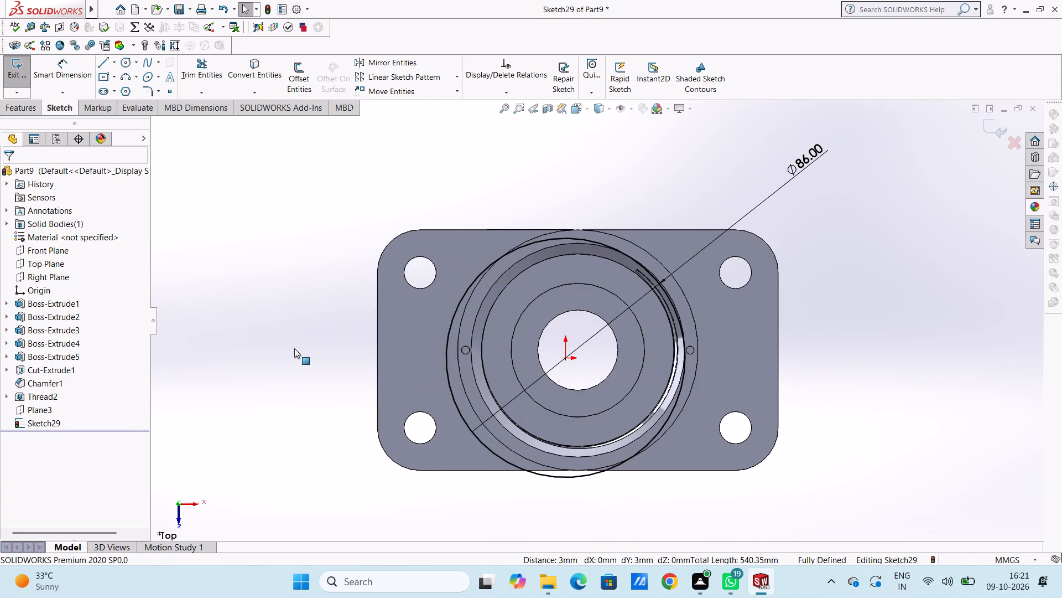
click(294, 348)
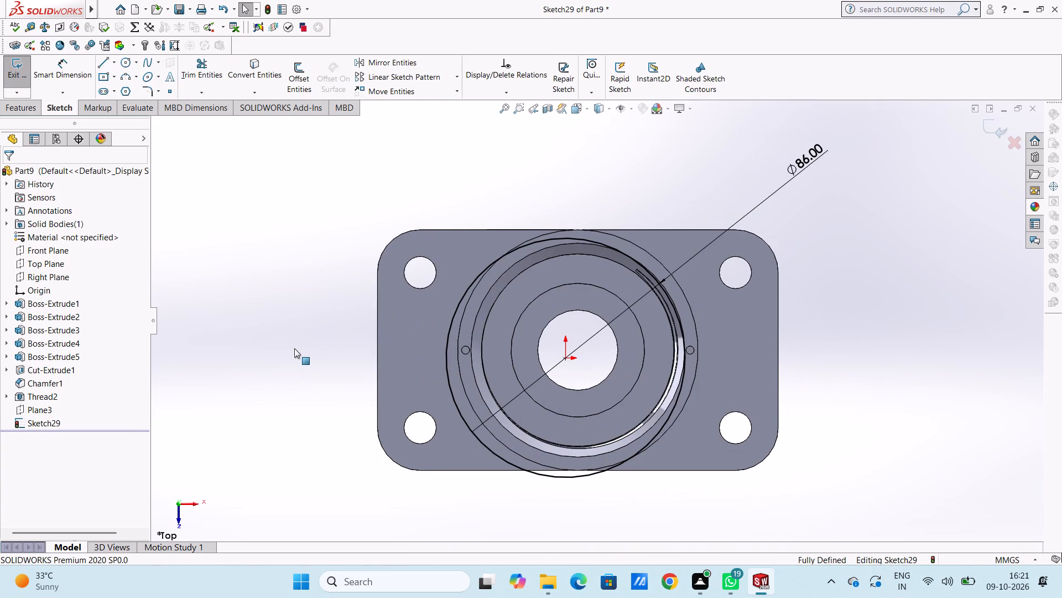
key(ctrl+7)
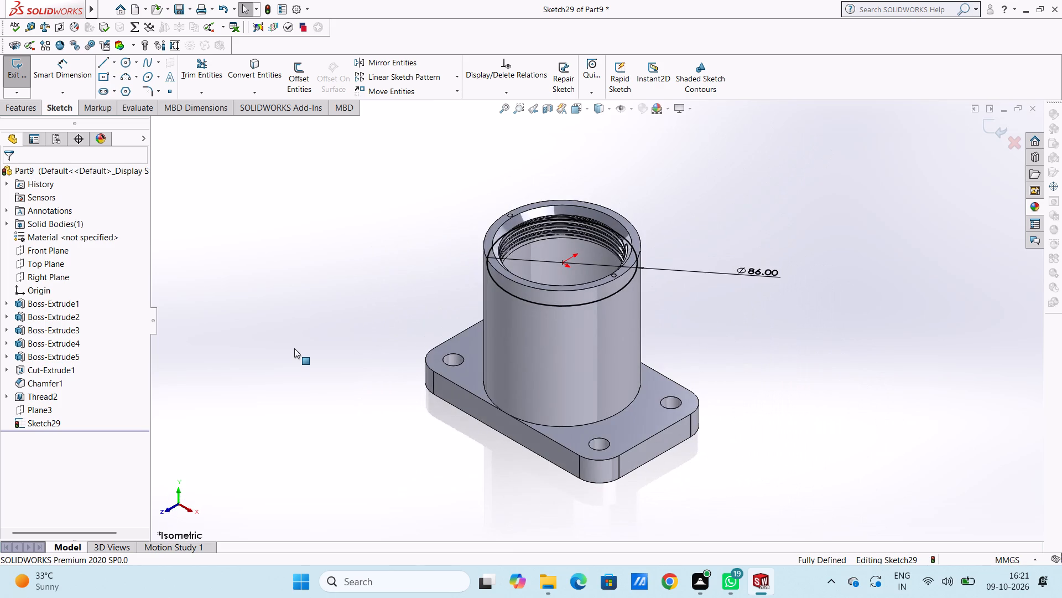
key(ctrl+5)
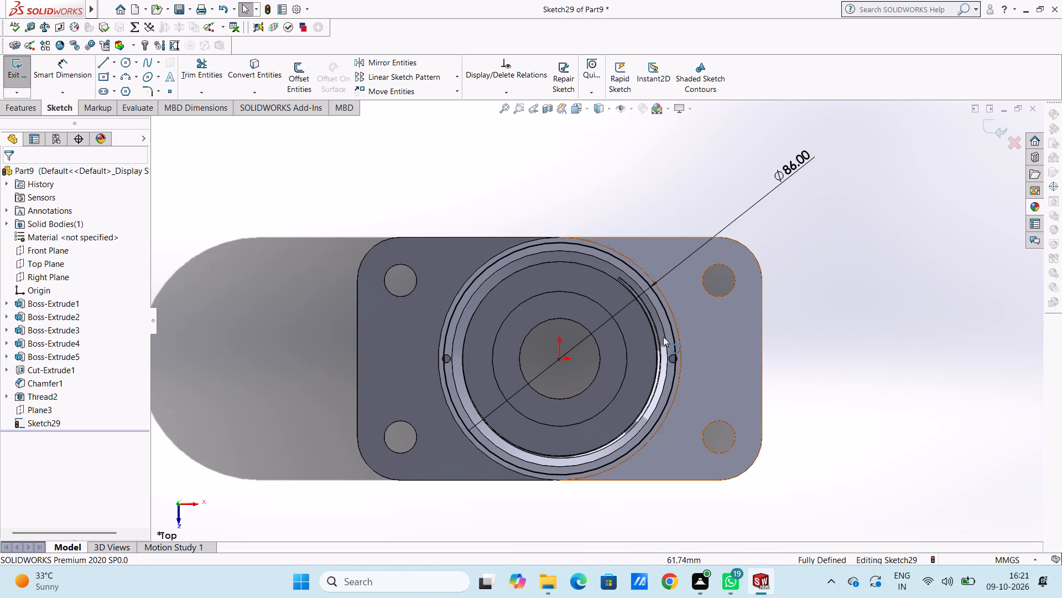
scroll(624, 348, down, 3)
scroll(623, 348, up, 3)
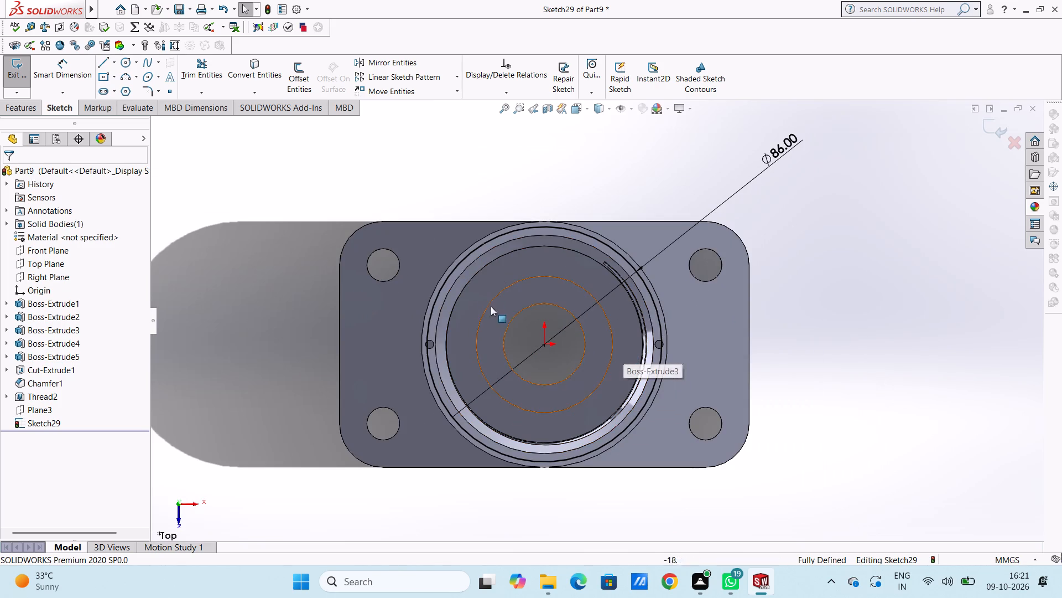
click(128, 60)
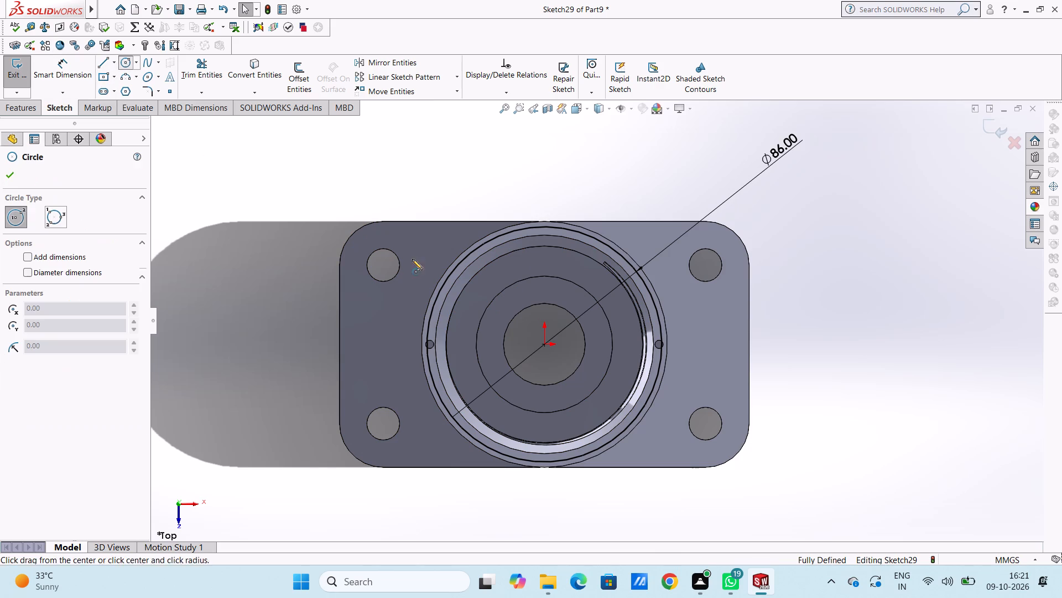
click(543, 344)
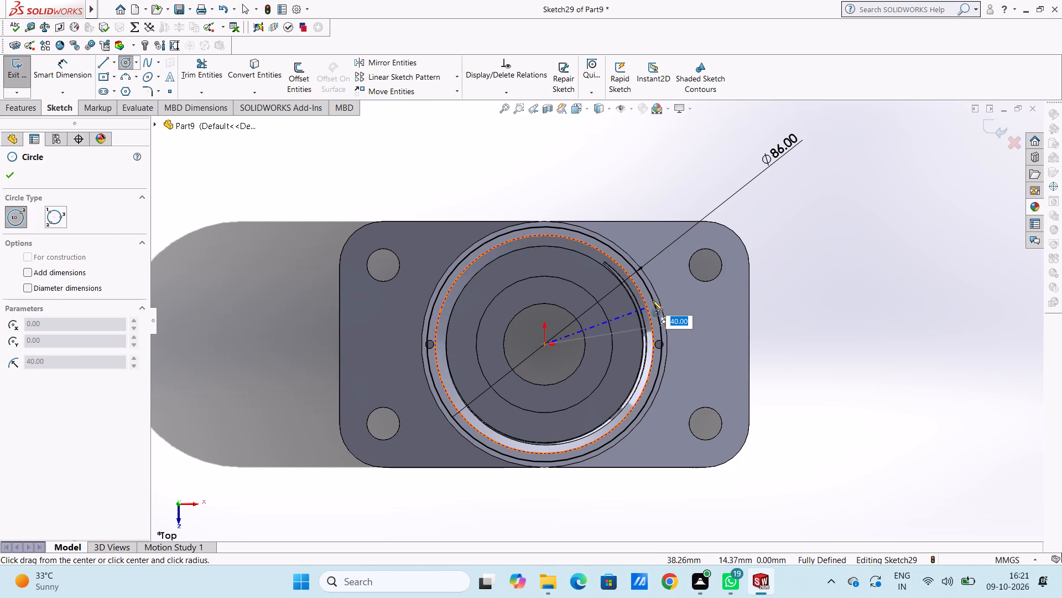
click(659, 299)
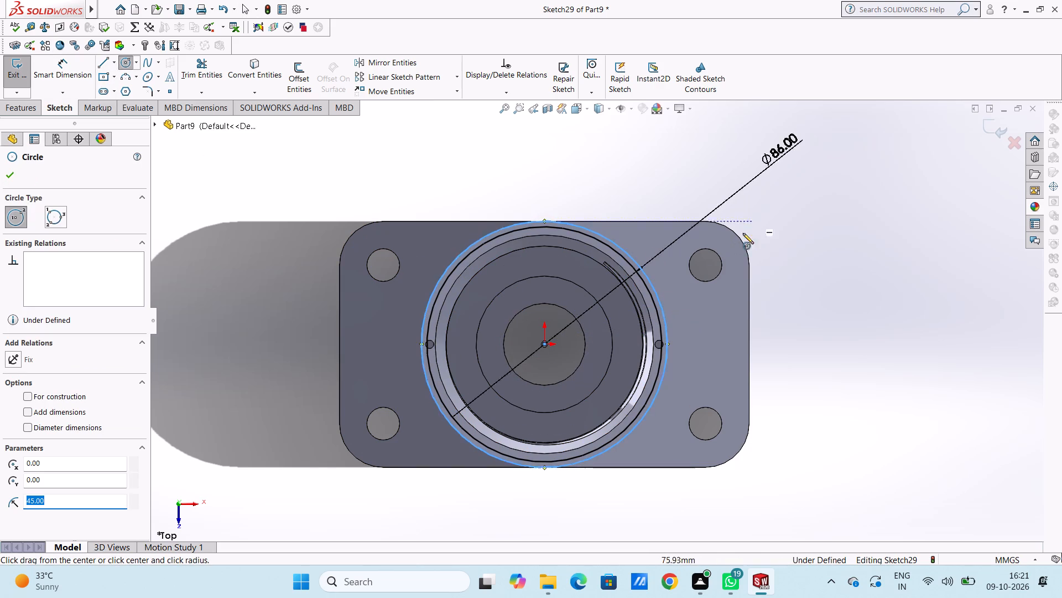
click(19, 178)
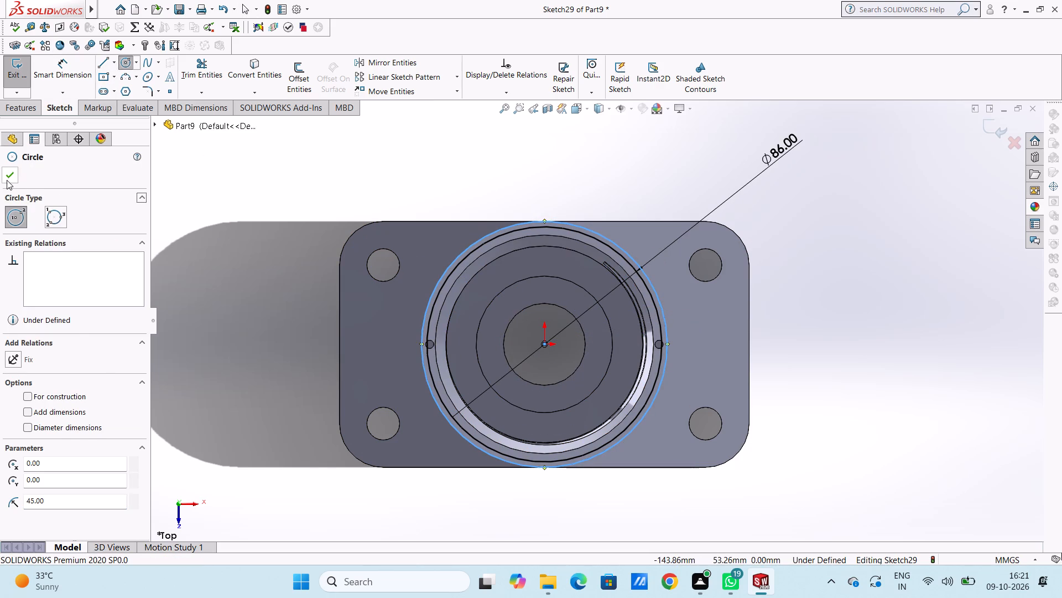
click(7, 180)
Dimension the new outer circle's diameter as 90 mm.
click(82, 74)
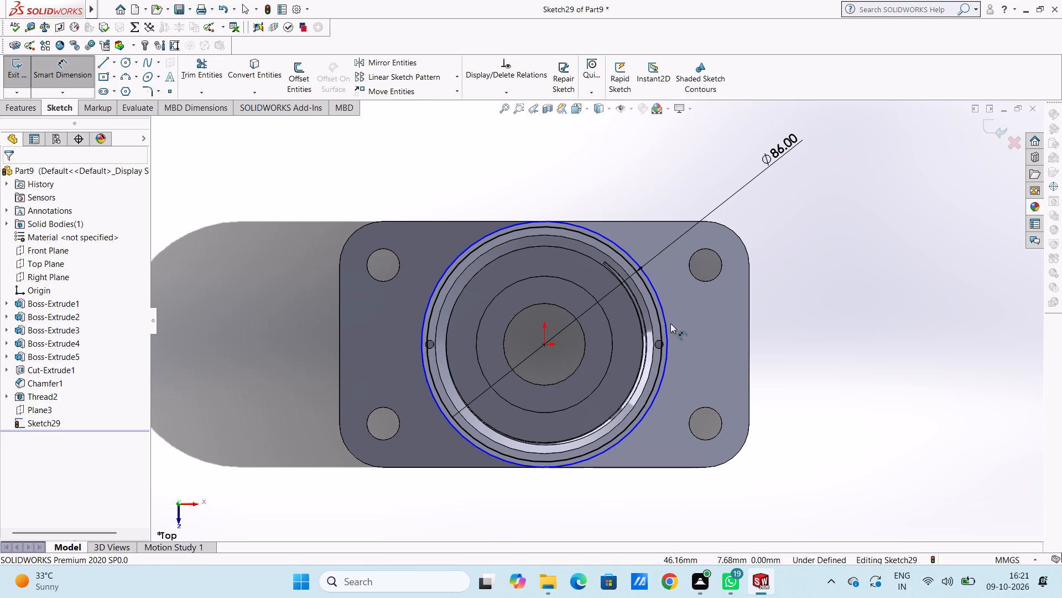
click(666, 326)
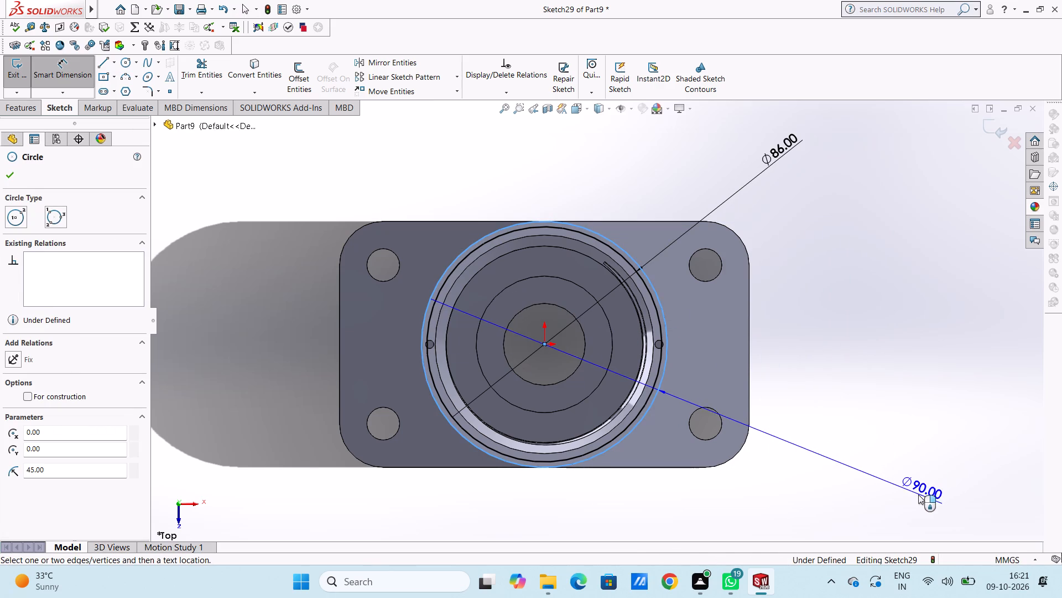
click(918, 494)
click(870, 480)
click(887, 410)
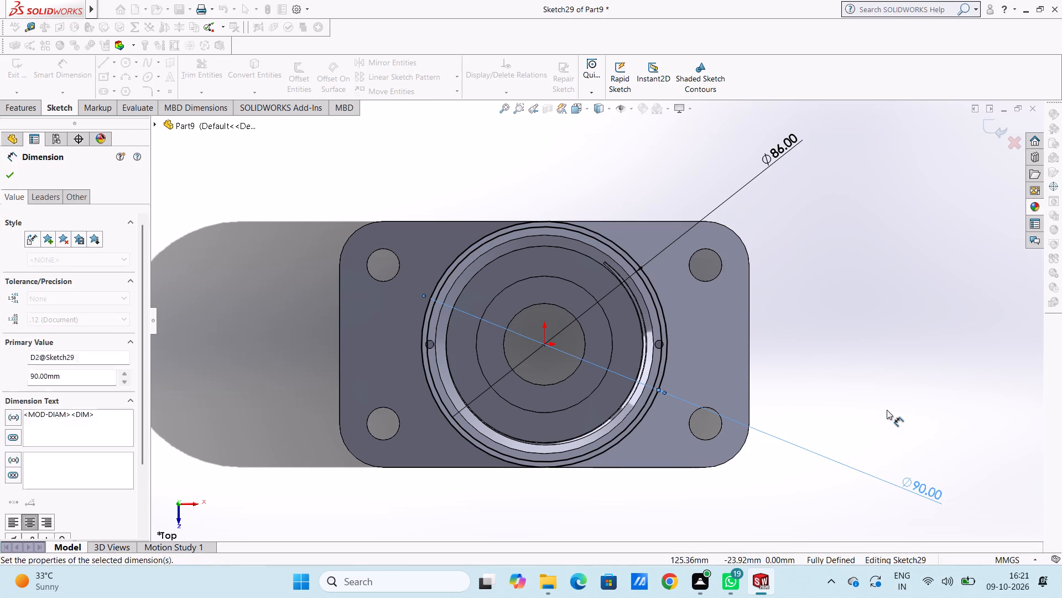
Delete the 86 mm diameter dimension and the inner circle it belongs to.
double_click(778, 147)
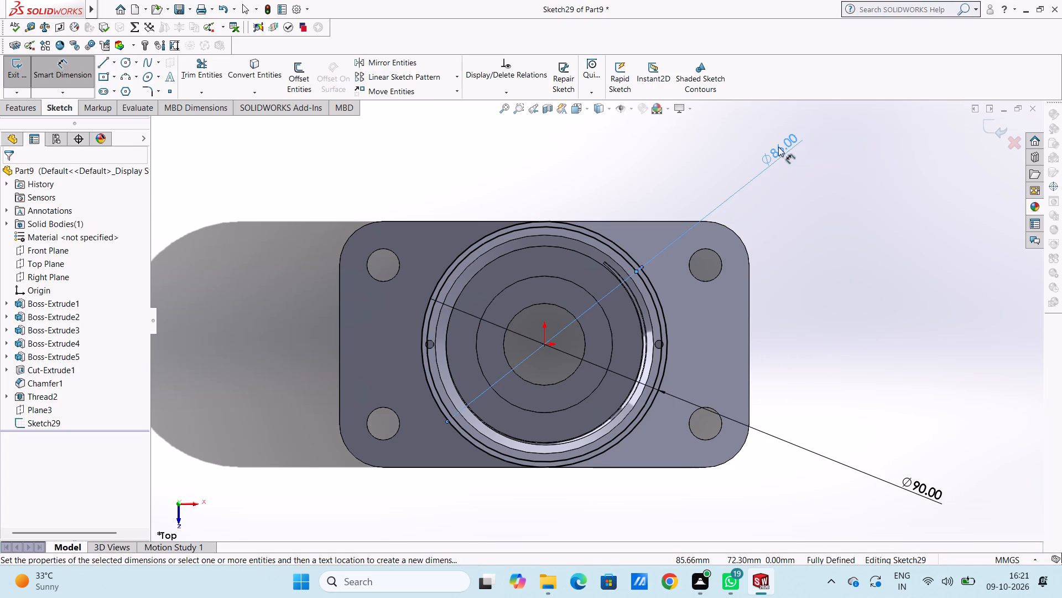
click(743, 131)
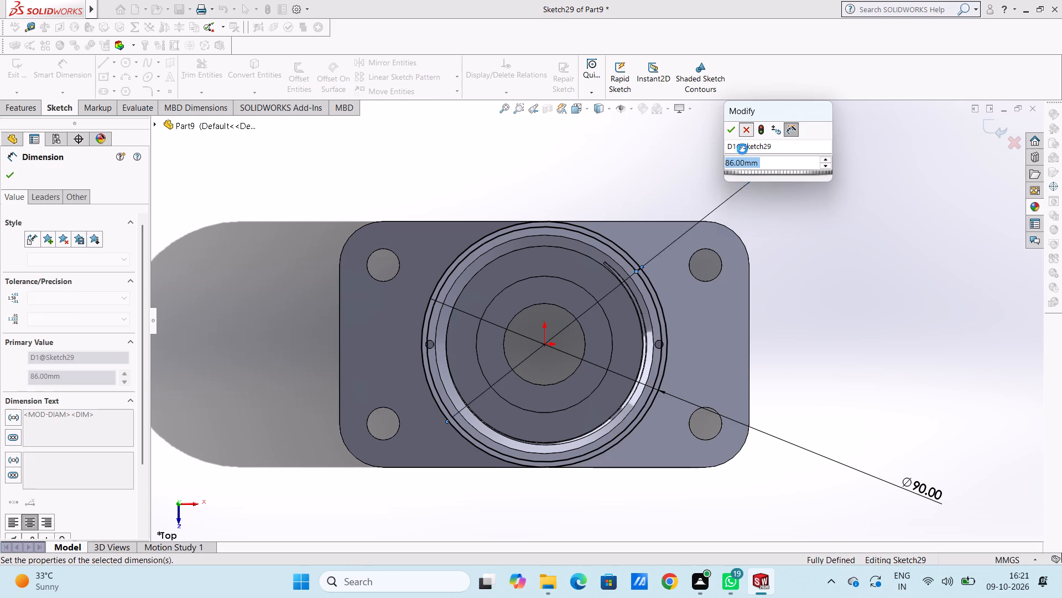
click(768, 161)
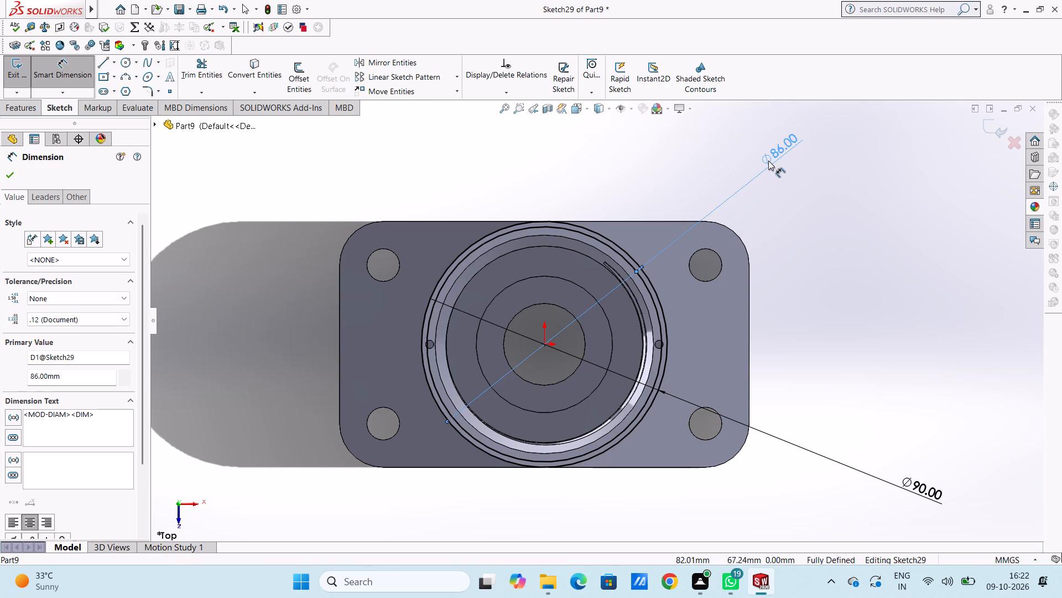
key(Delete)
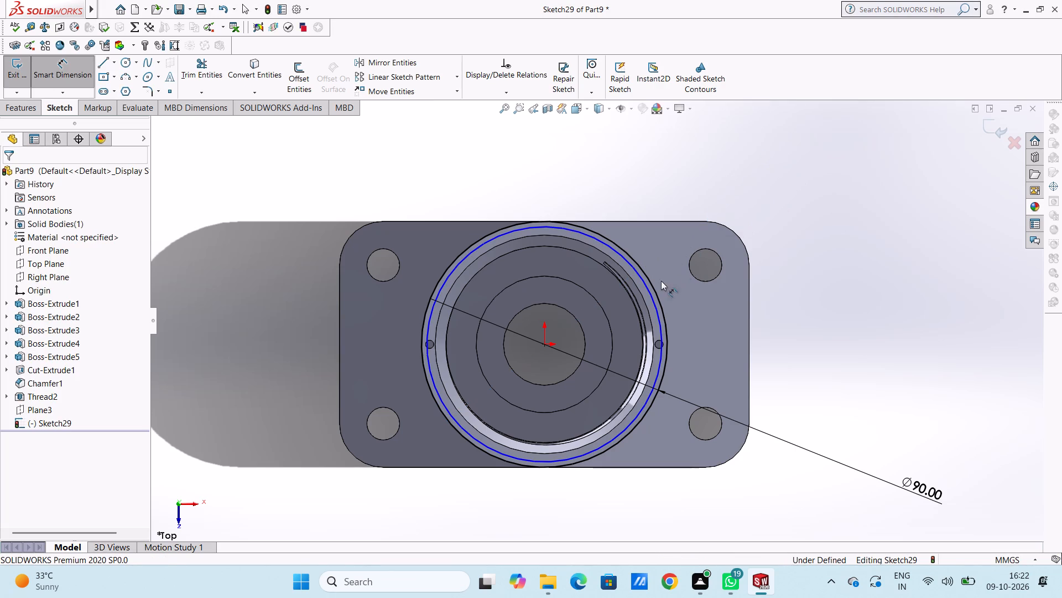
click(649, 287)
key(Delete)
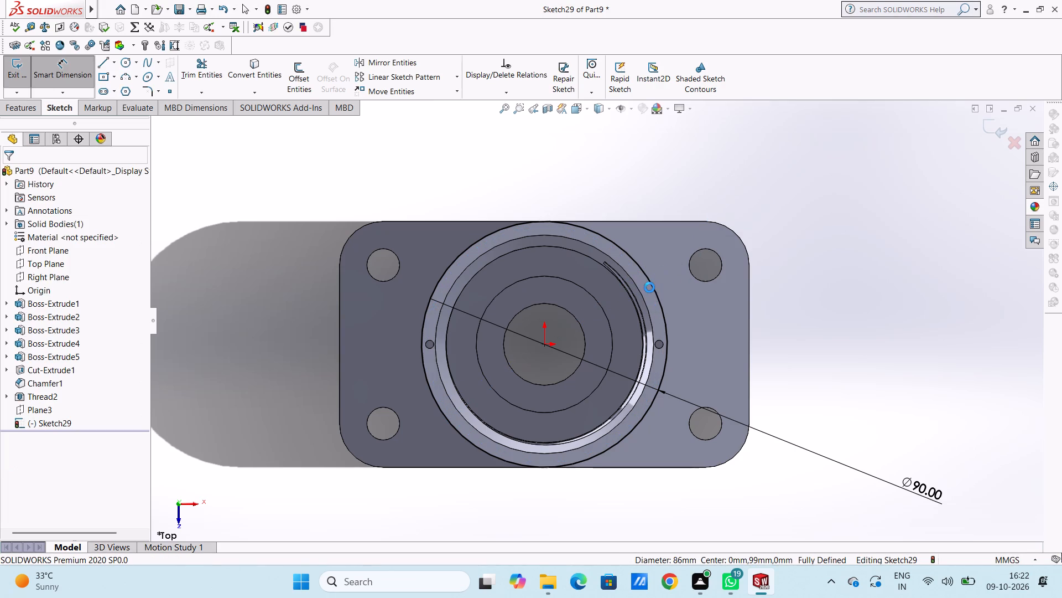
Sketch a circle centred on the origin inside the 90 mm circle, with a radius of about 42 mm.
click(127, 59)
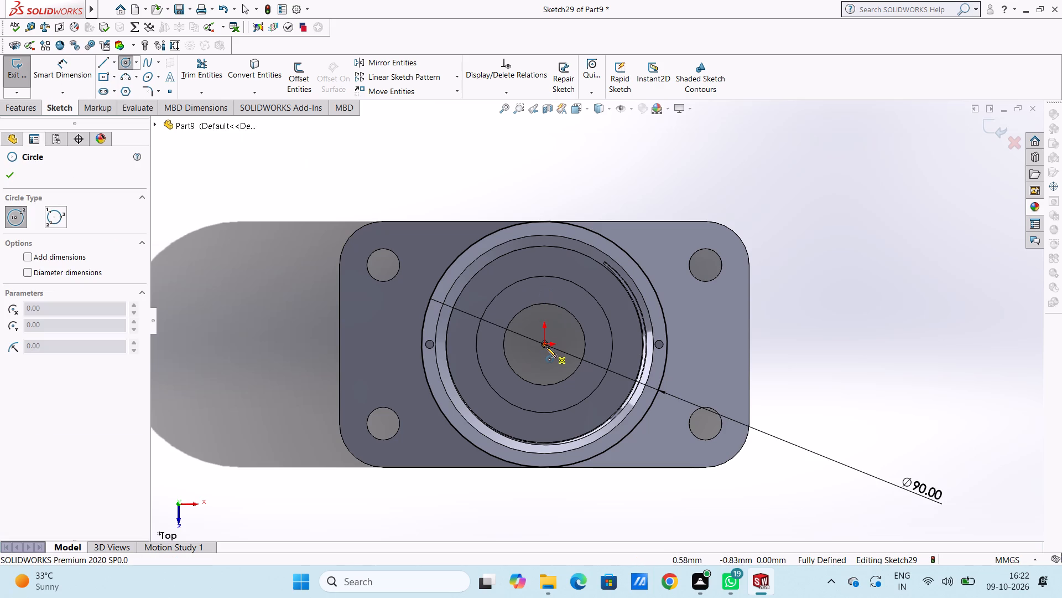
click(546, 347)
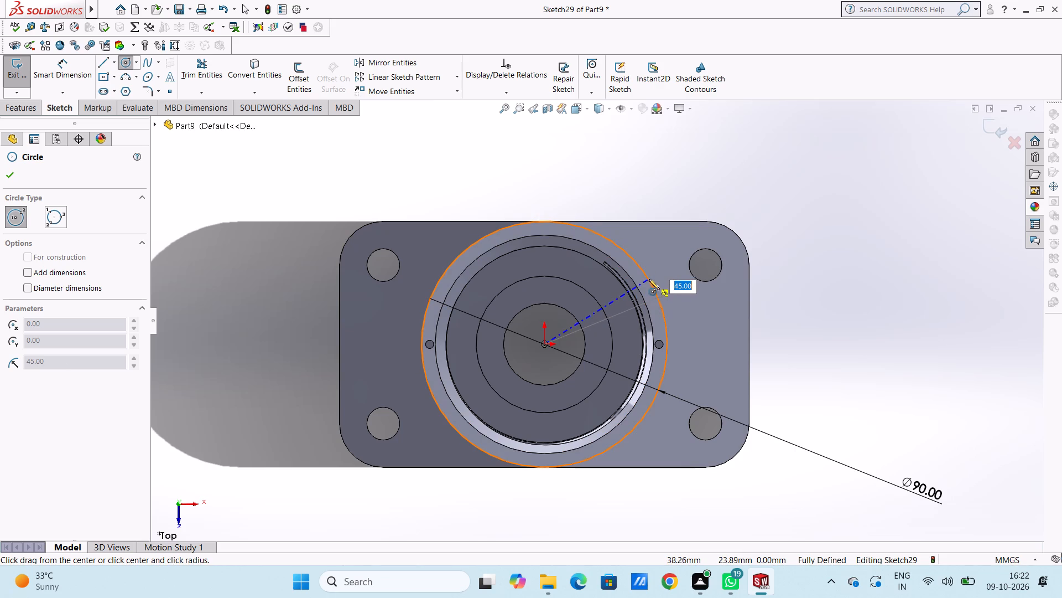
click(643, 286)
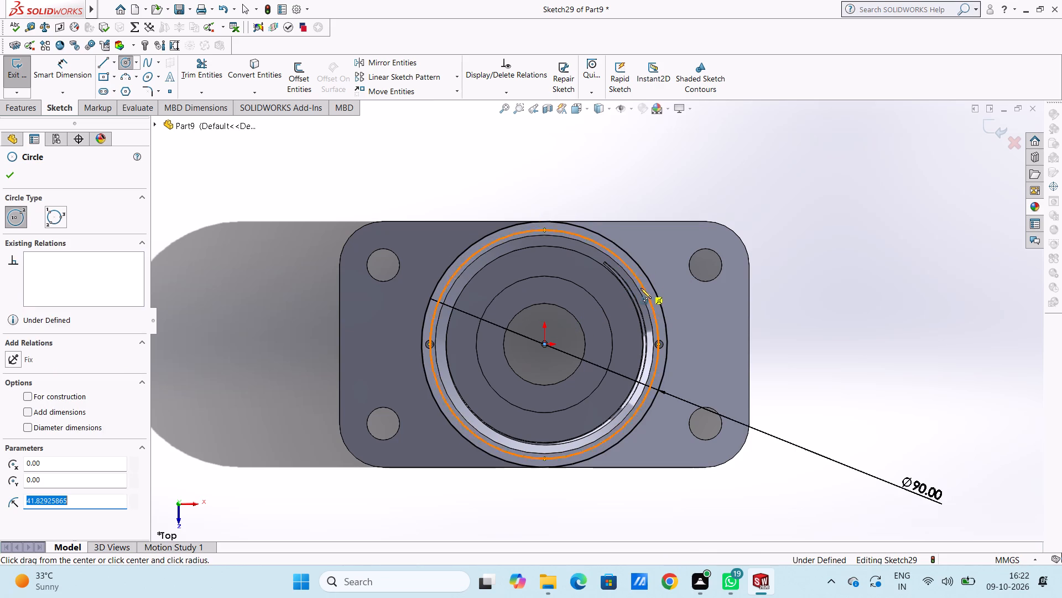
click(15, 175)
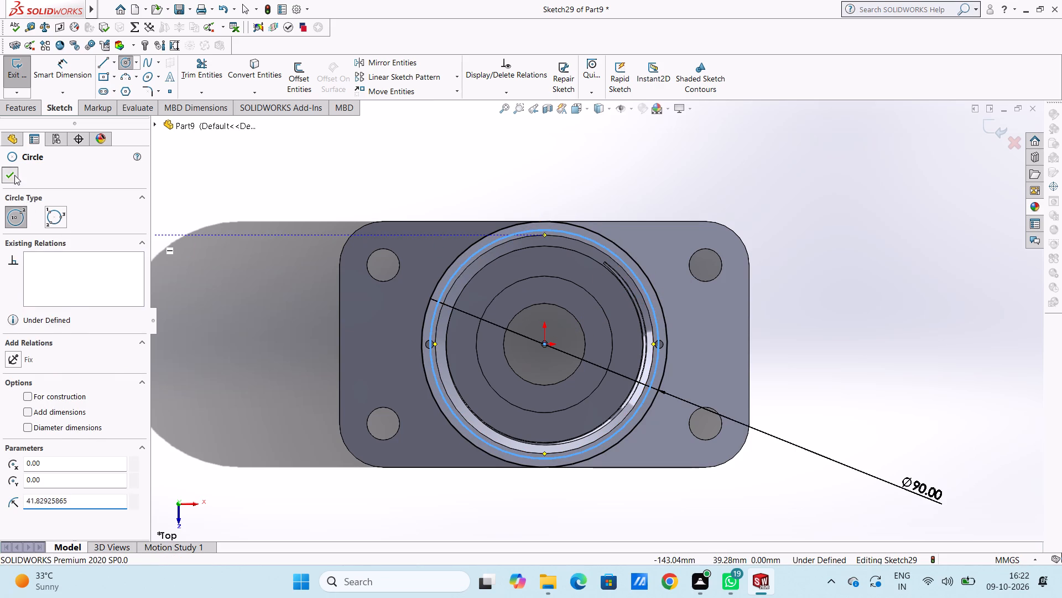
Dimension the new inner circle's diameter as 84 mm.
click(65, 70)
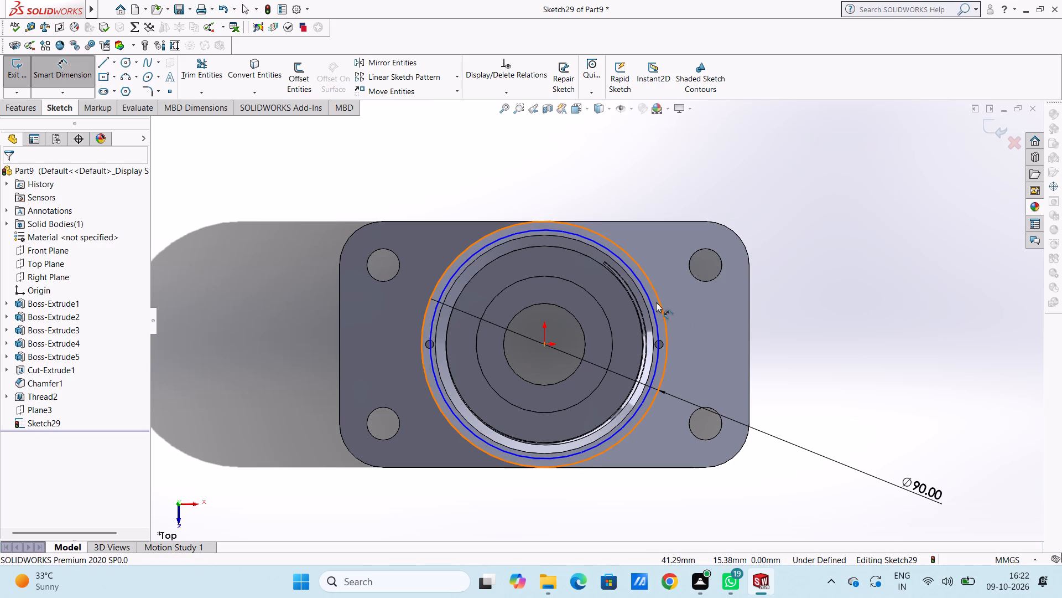
click(652, 302)
click(876, 170)
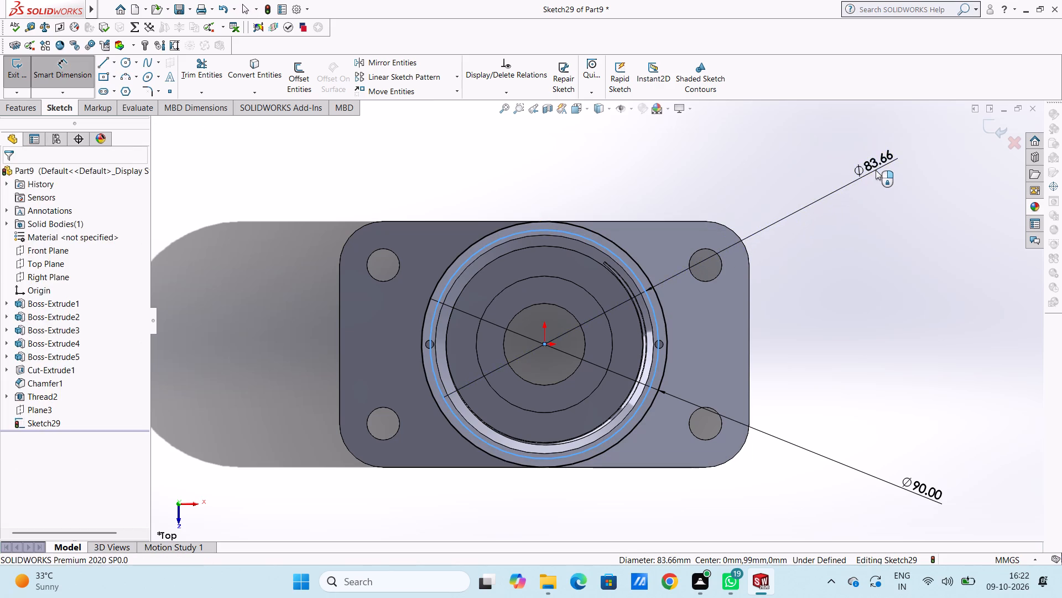
text(84)
key(Return)
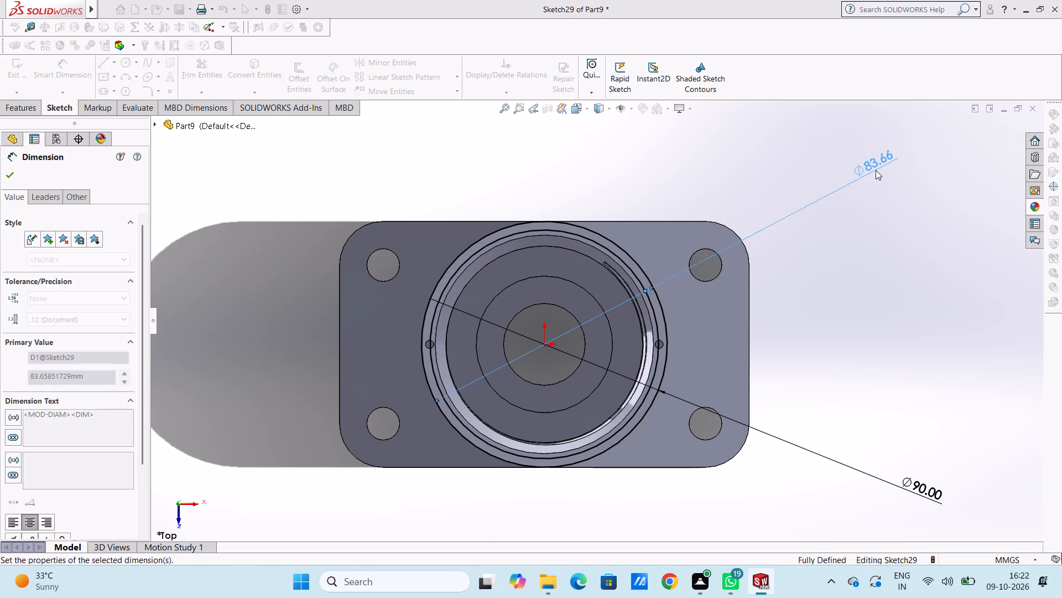
click(880, 280)
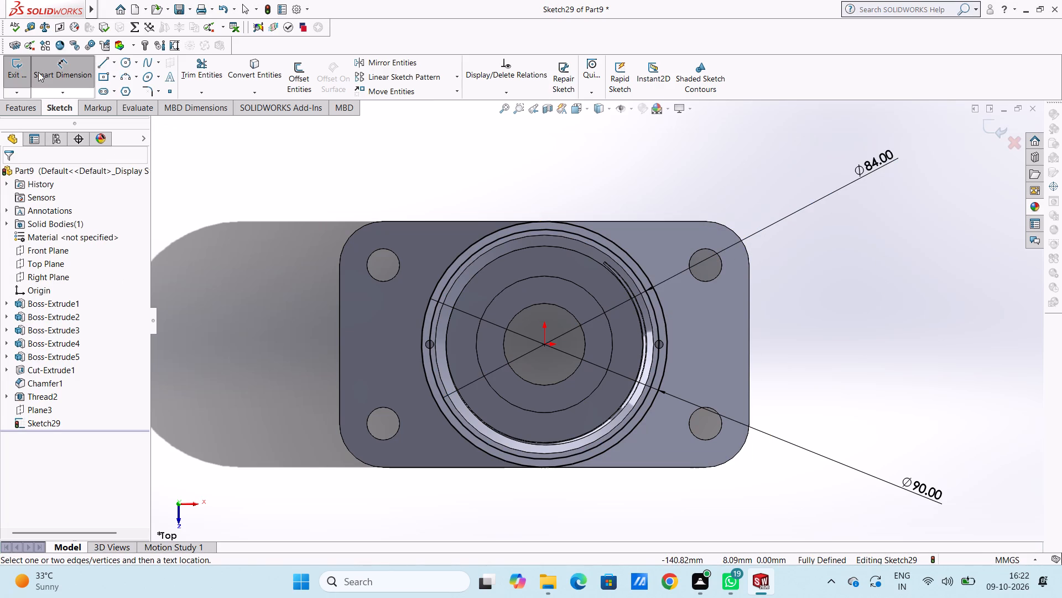
click(58, 67)
Cut-extrude the ring between the 84 mm and 90 mm circles 6 mm deep with a Mid Plane end condition to form the external groove.
click(29, 106)
click(188, 69)
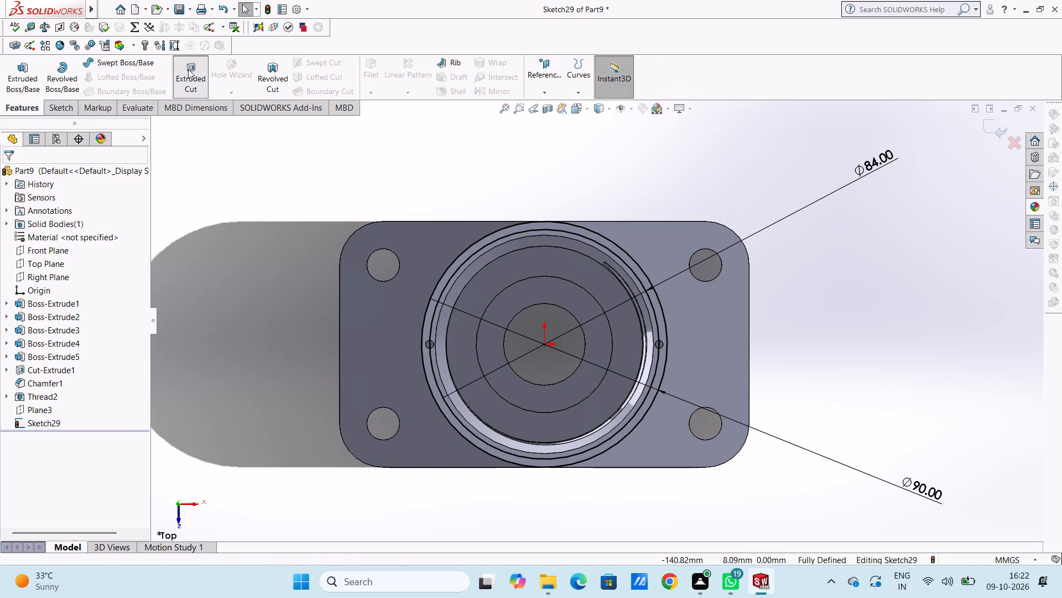
middle_drag(280, 354, 242, 234)
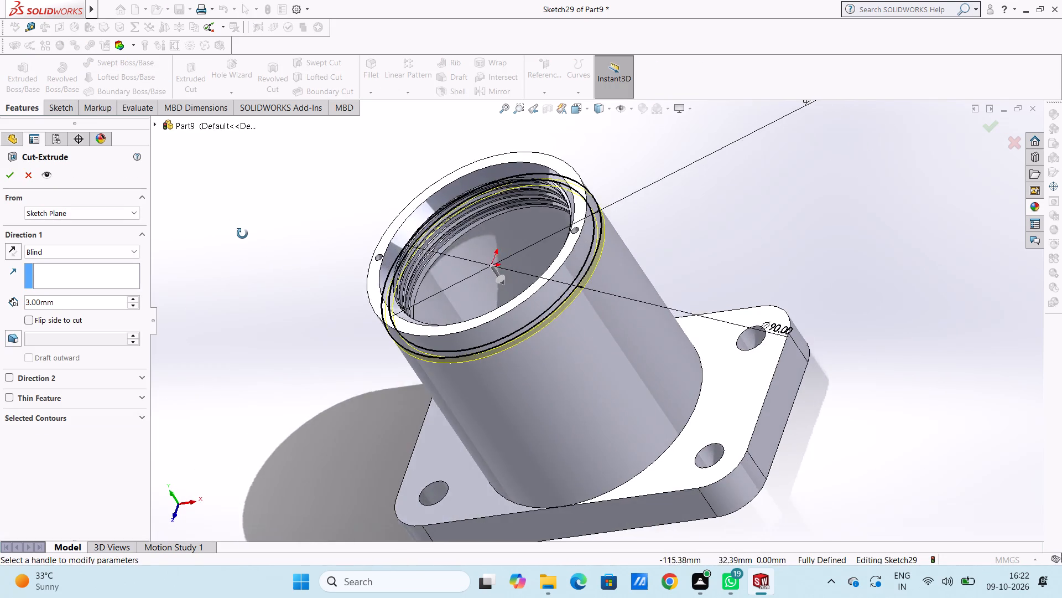
middle_drag(242, 234, 237, 218)
click(100, 246)
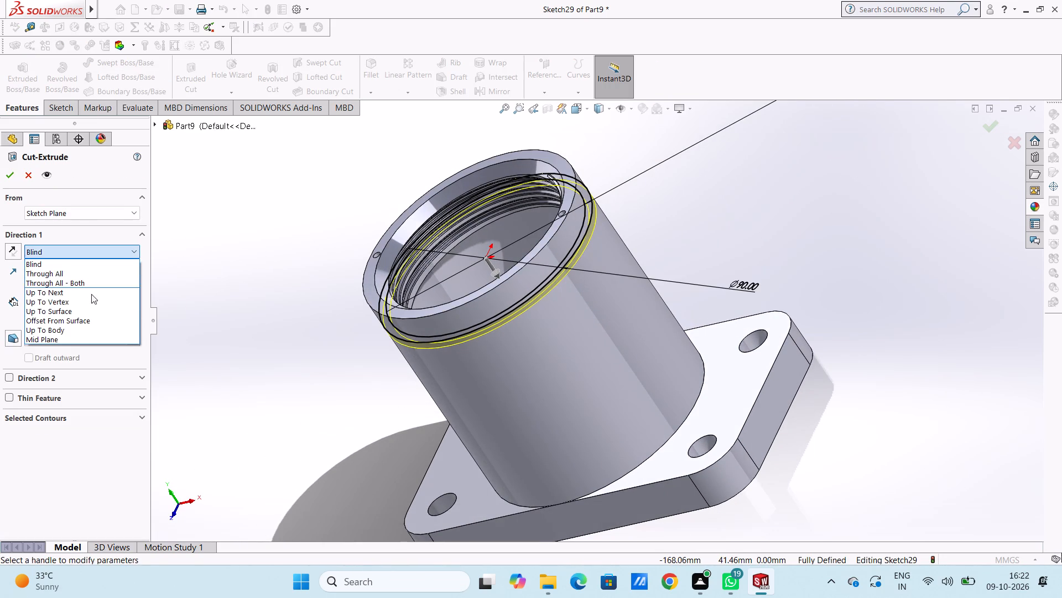
click(78, 342)
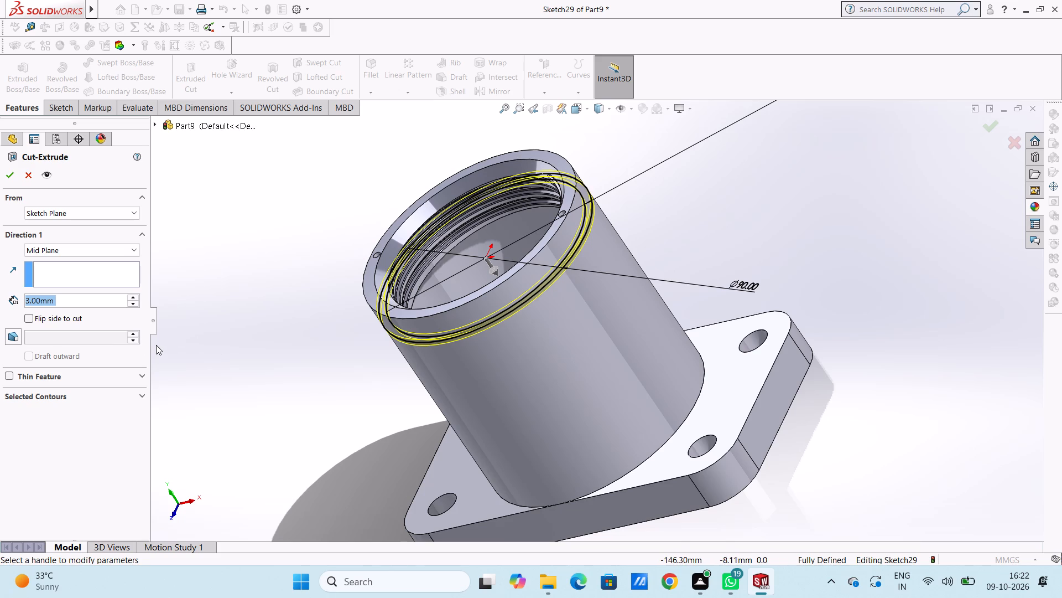
key(6)
key(Return)
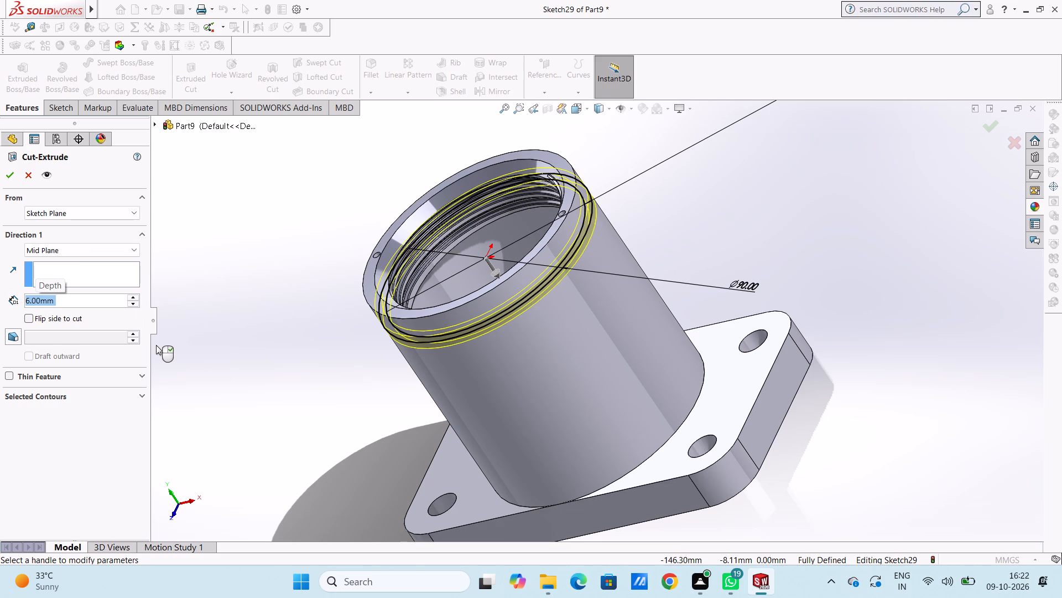
click(7, 173)
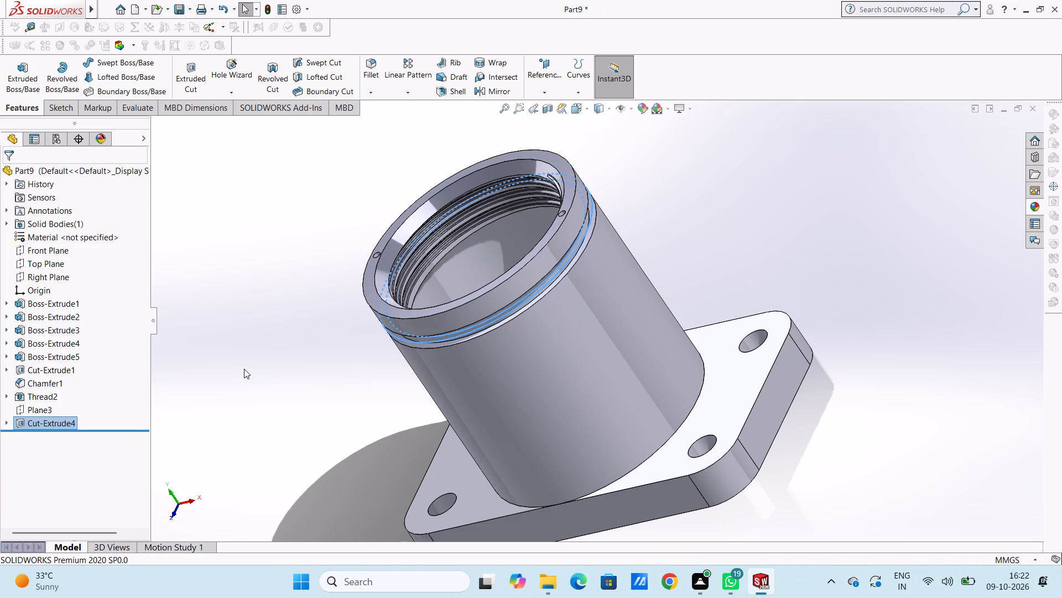
click(244, 369)
Fillet the inner corner edges at the upper and lower walls of the external groove with a symmetric 1.5 mm radius.
middle_drag(253, 403, 210, 287)
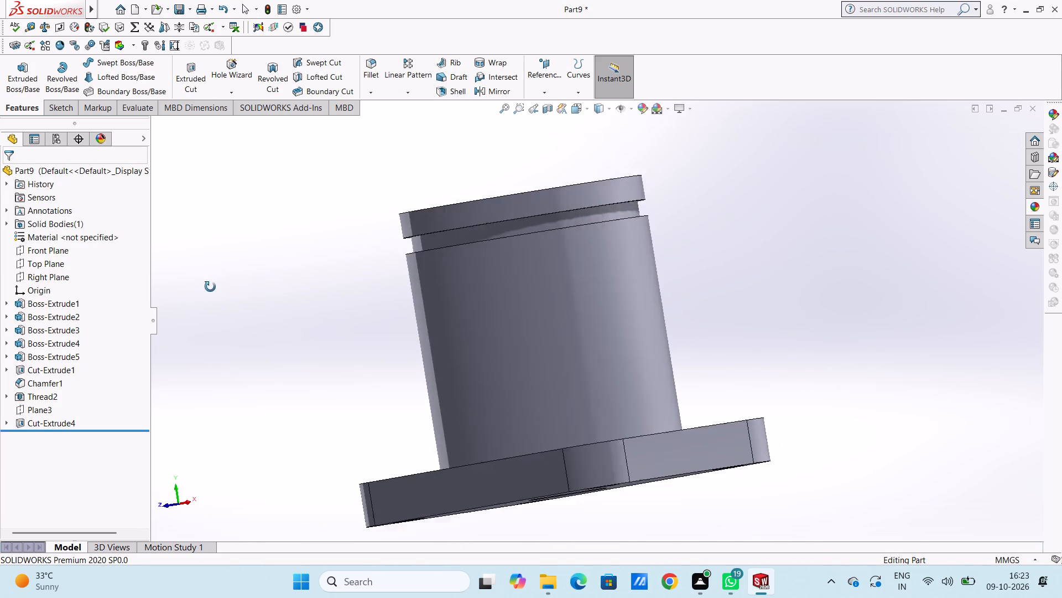
middle_drag(210, 287, 210, 286)
scroll(634, 160, down, 5)
middle_drag(607, 372, 618, 324)
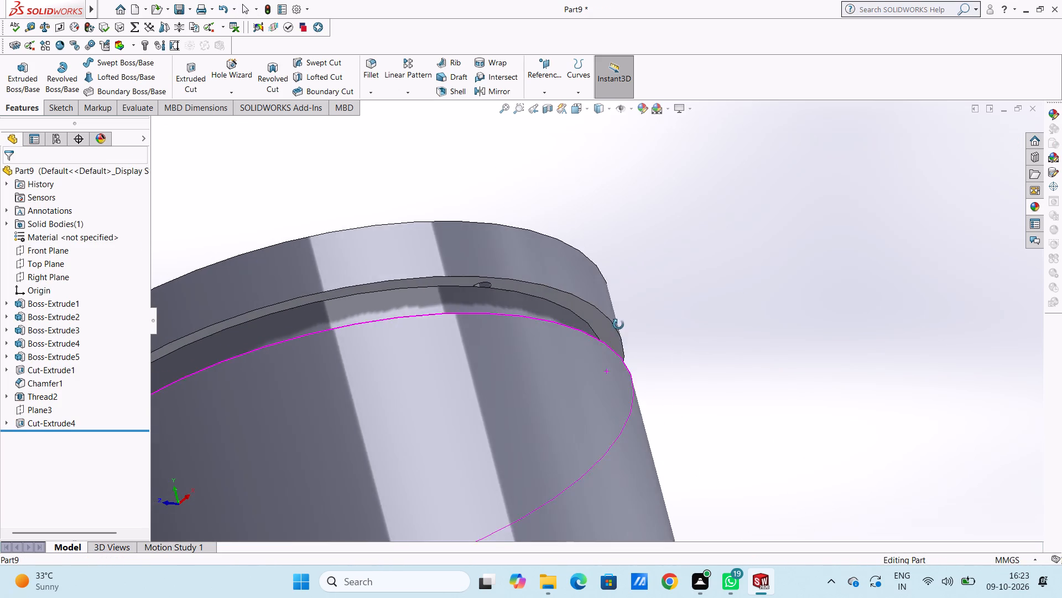
middle_drag(618, 324, 624, 338)
scroll(460, 327, down, 4)
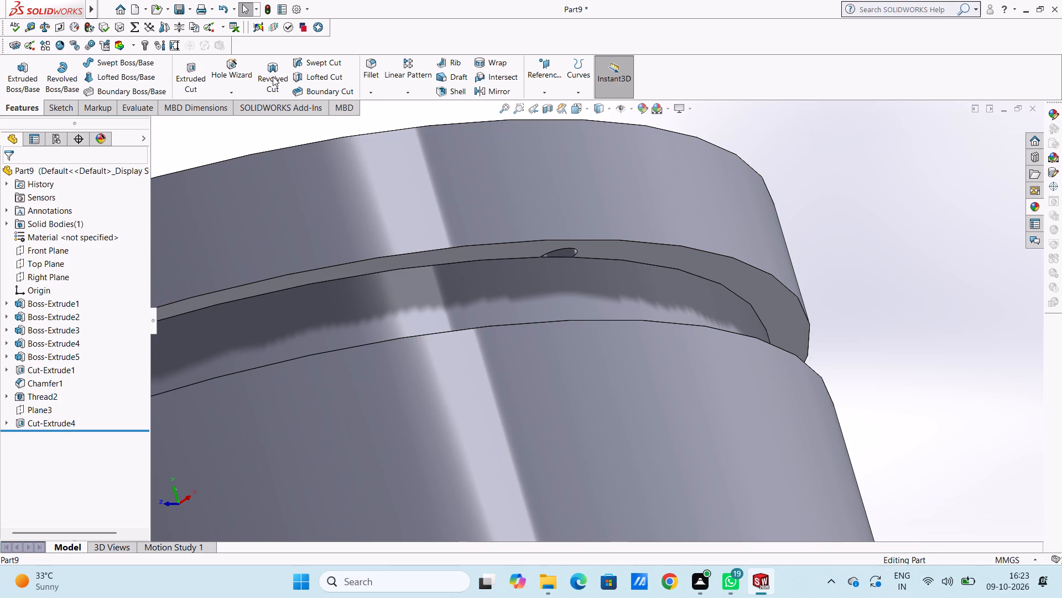
click(374, 61)
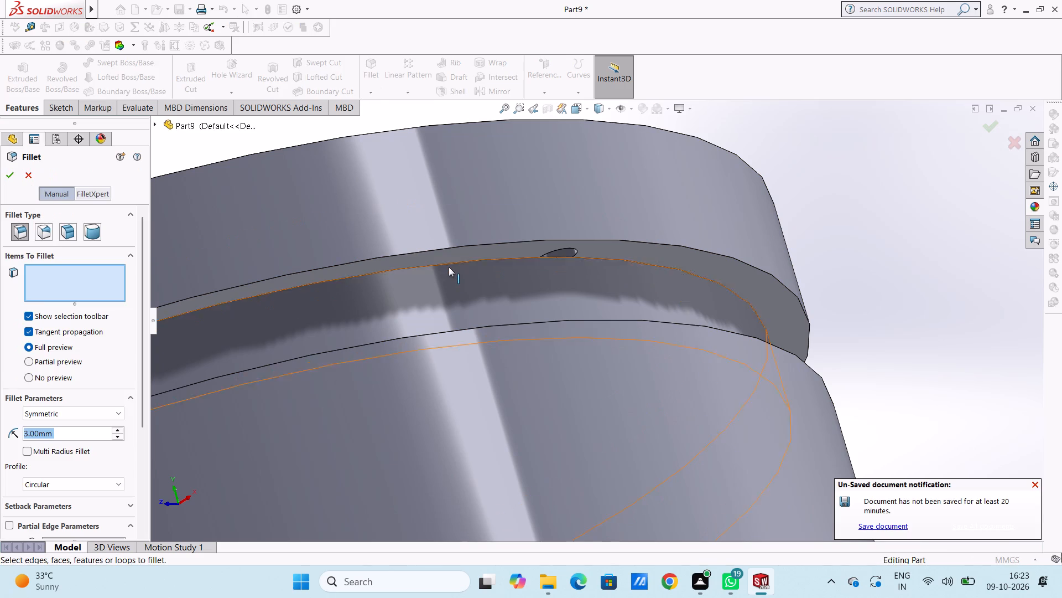
click(449, 262)
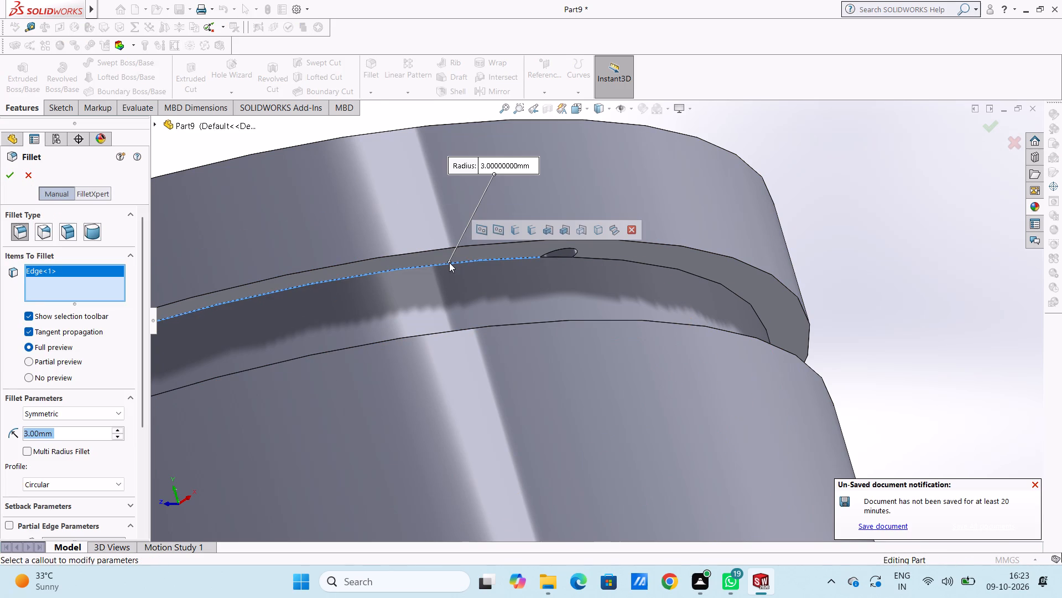
click(617, 260)
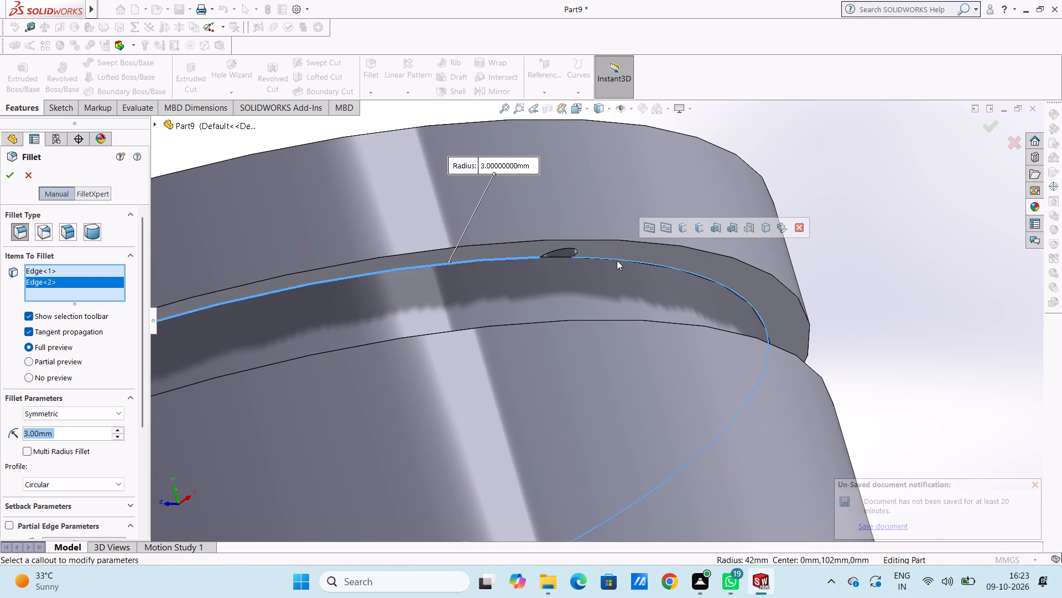
scroll(586, 294, up, 2)
middle_drag(586, 296, 608, 411)
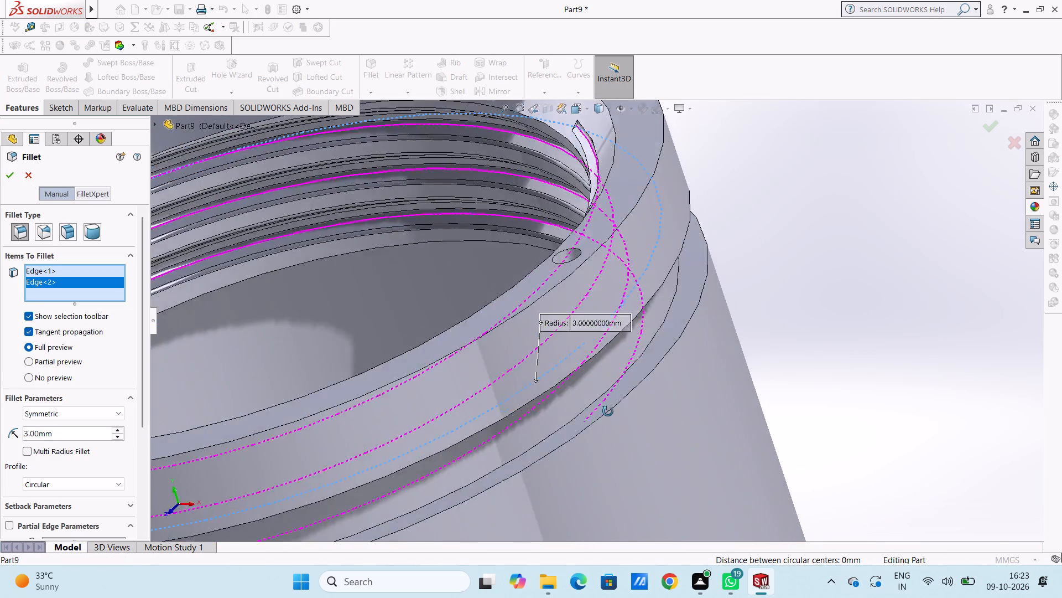
middle_drag(608, 411, 613, 425)
click(571, 445)
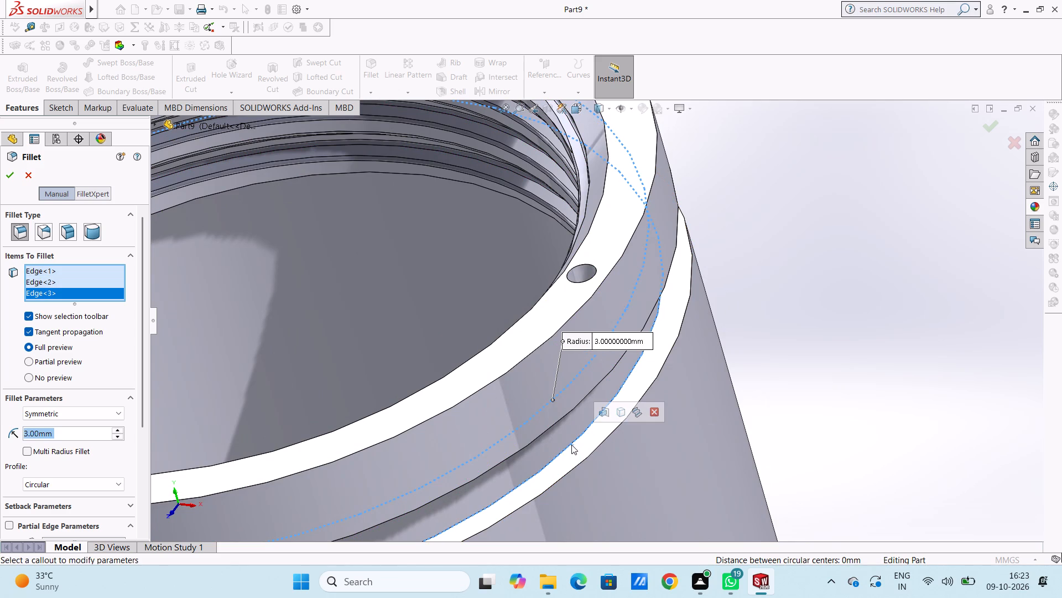
key(1)
key(Return)
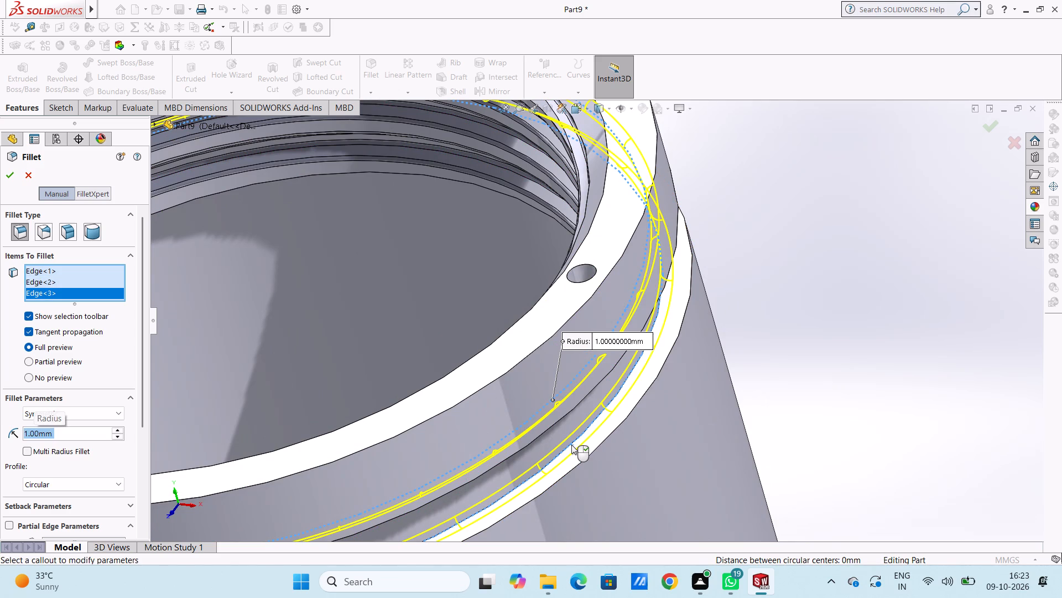
key(2)
key(Return)
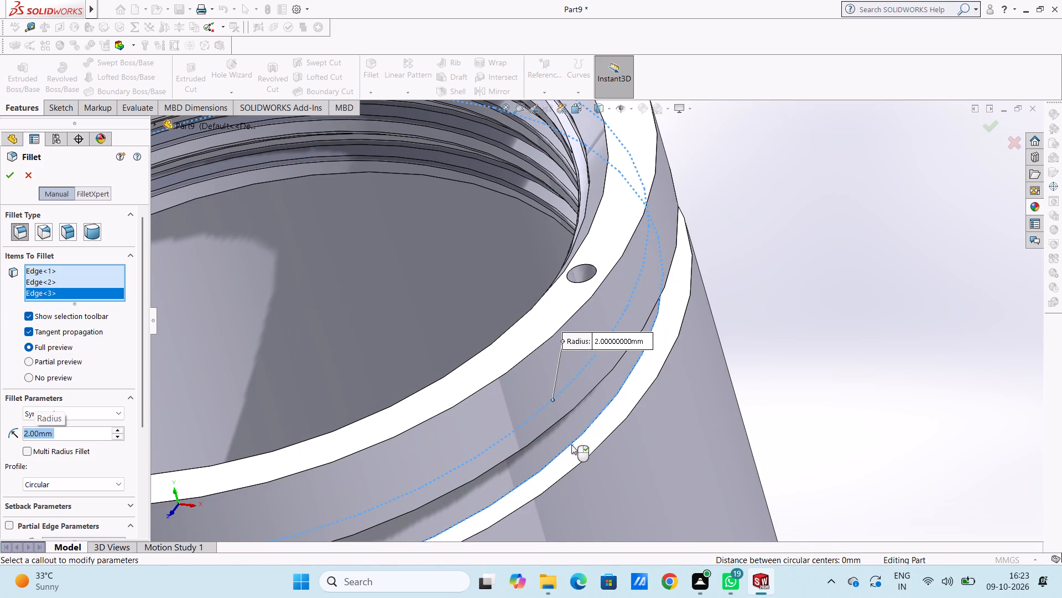
key(1)
key(Return)
text(1.5)
key(Return)
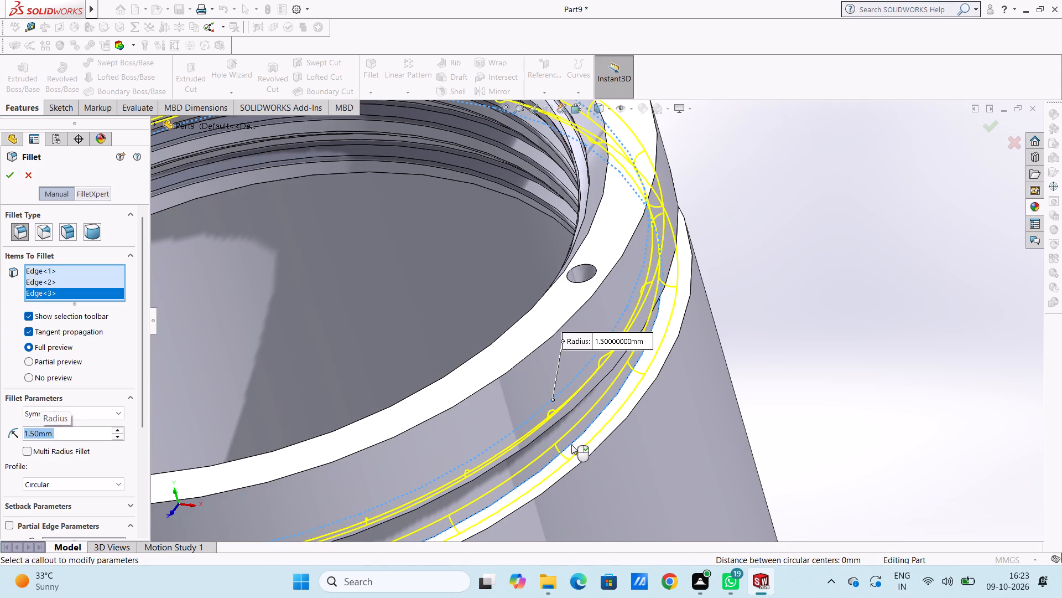
scroll(571, 445, up, 2)
scroll(680, 367, up, 4)
middle_drag(774, 361, 678, 371)
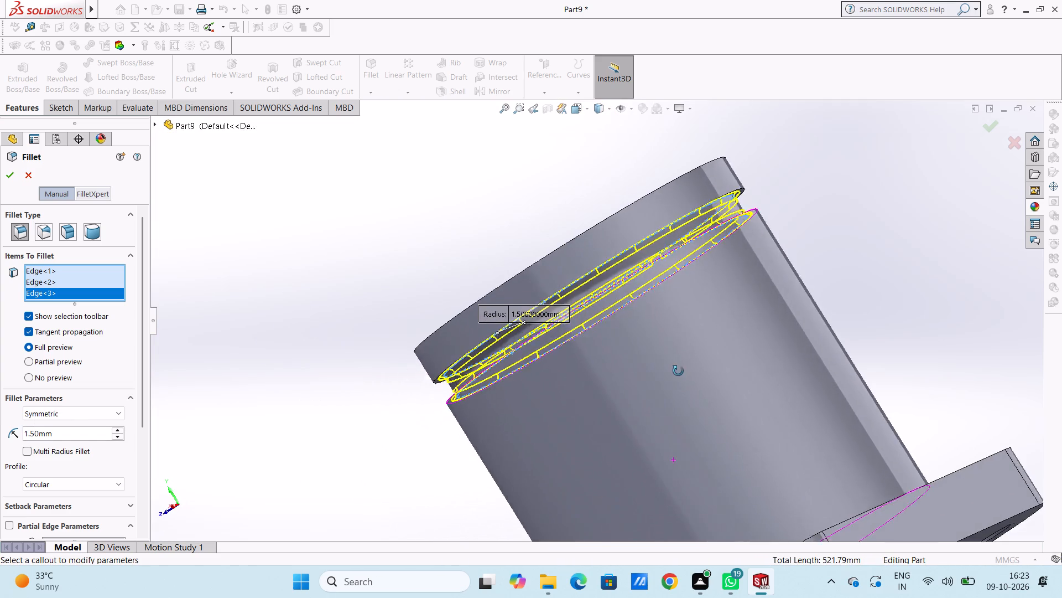
middle_drag(678, 371, 659, 416)
scroll(666, 202, down, 5)
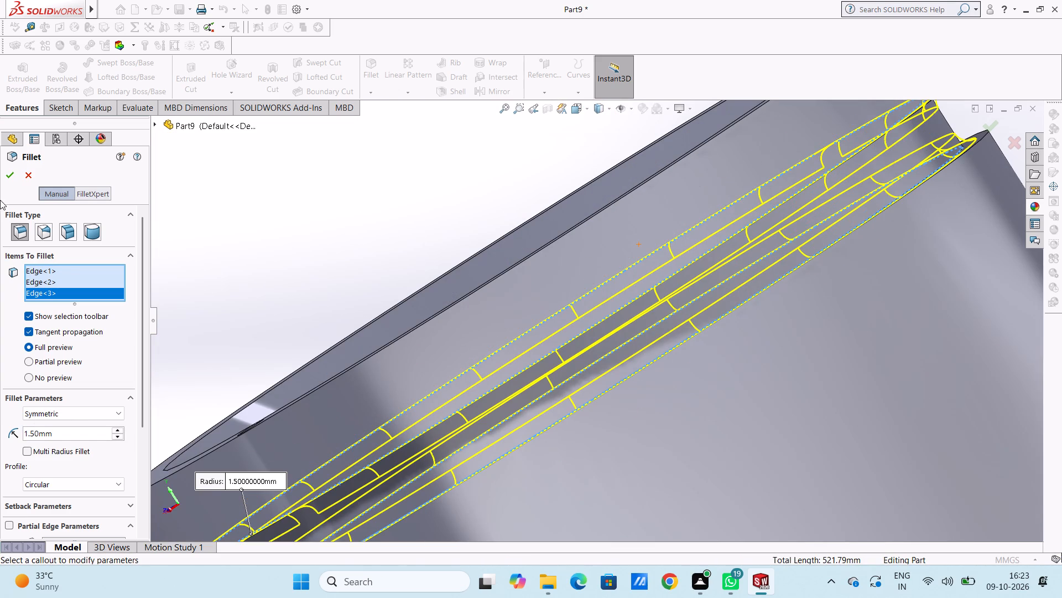
click(14, 179)
click(272, 209)
Examine the filleted groove and the threaded cylinder from several sides.
scroll(294, 221, up, 4)
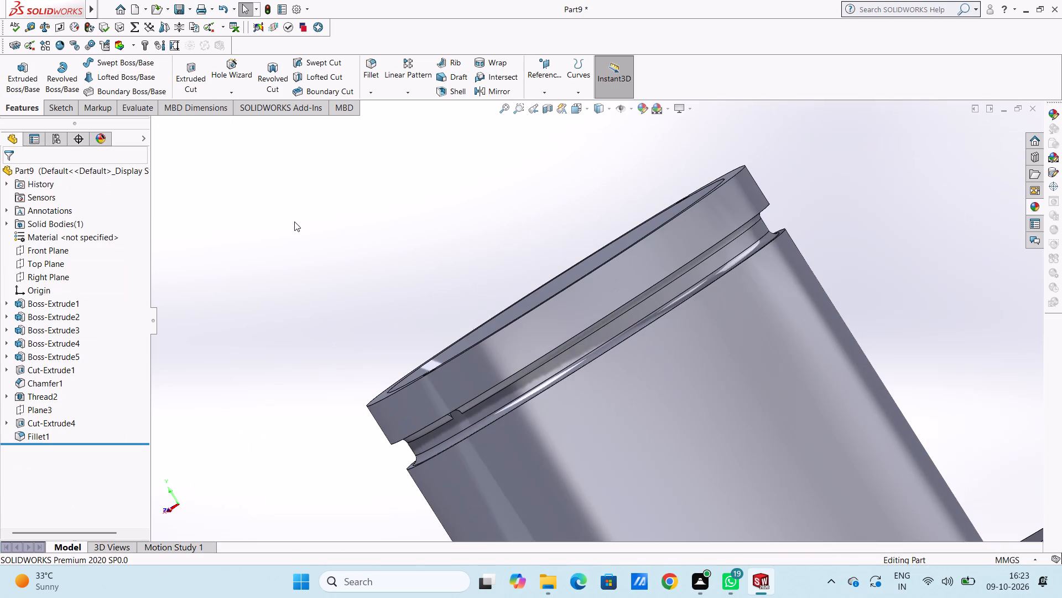
middle_drag(366, 260, 308, 332)
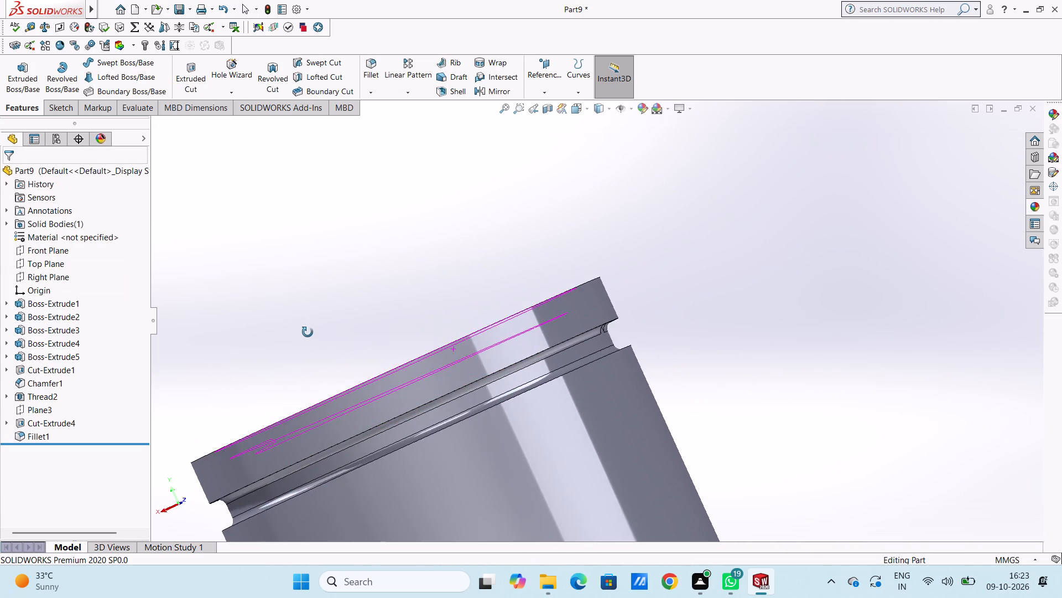
middle_drag(308, 332, 295, 310)
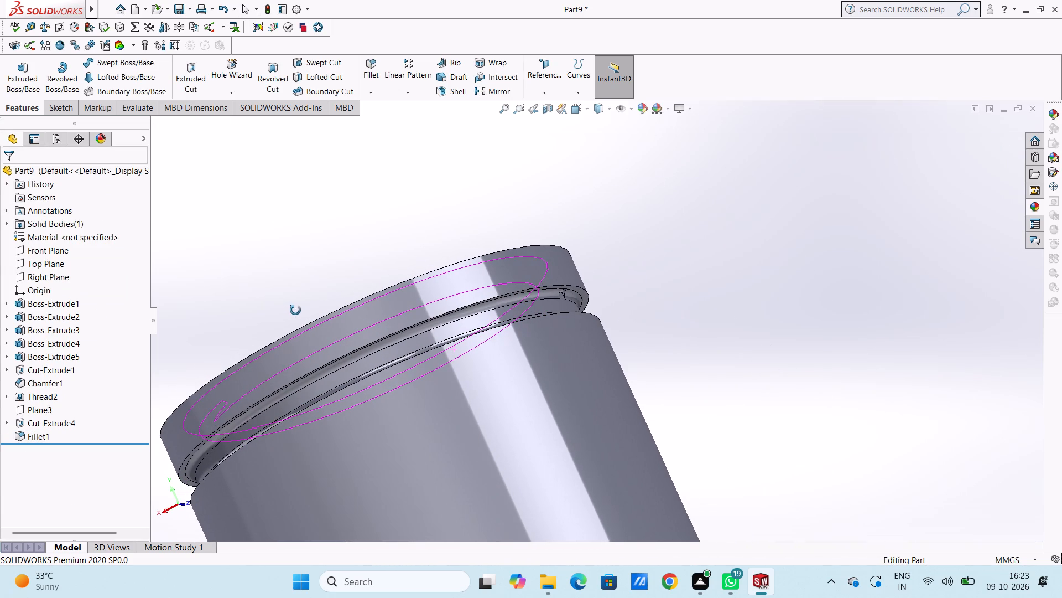
middle_drag(295, 310, 303, 315)
scroll(306, 315, up, 4)
middle_drag(446, 296, 419, 336)
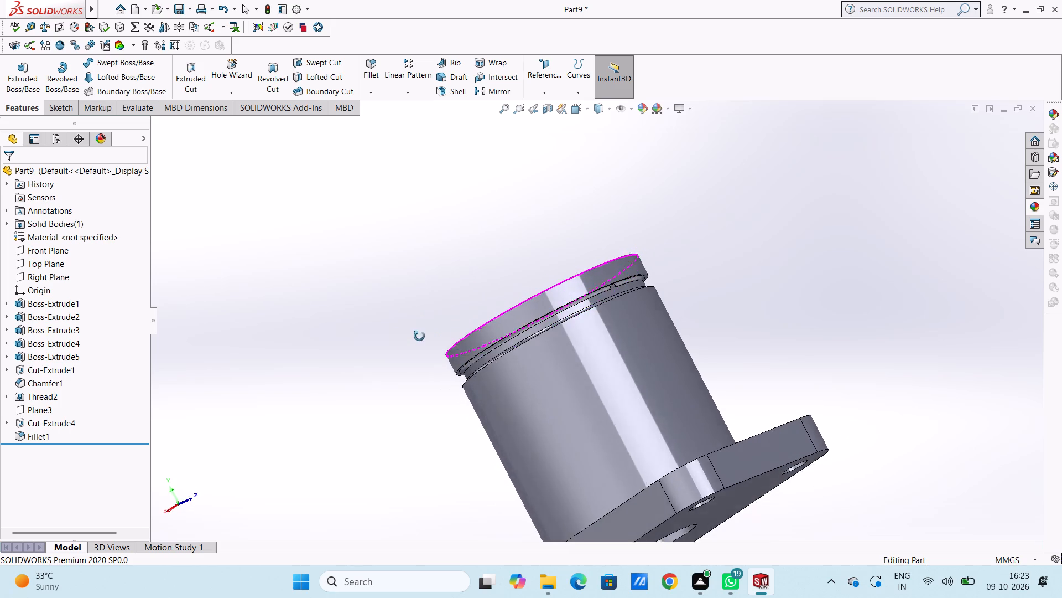
middle_drag(419, 336, 538, 389)
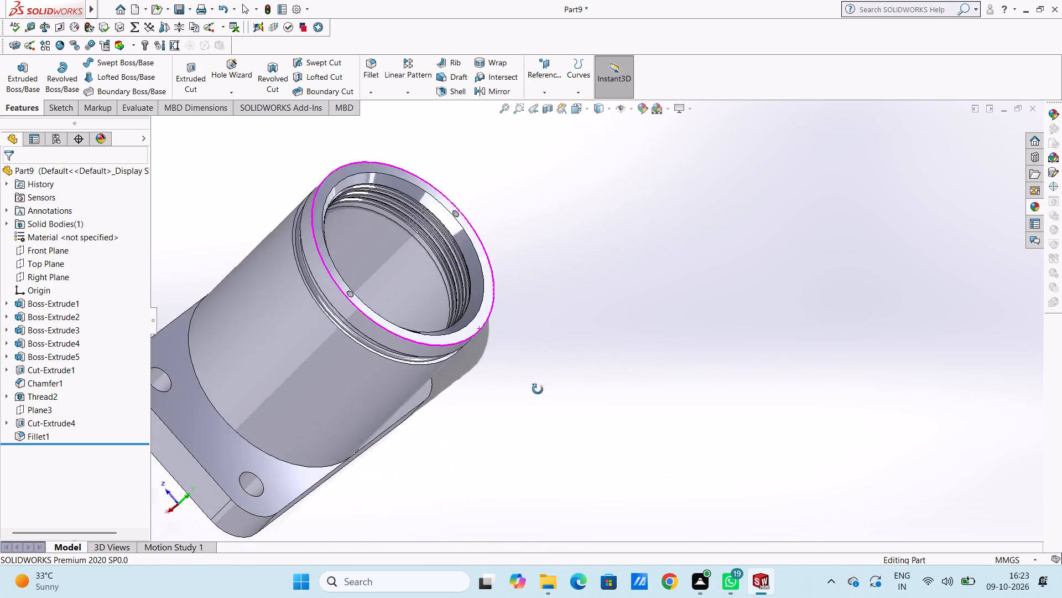
middle_drag(538, 389, 504, 346)
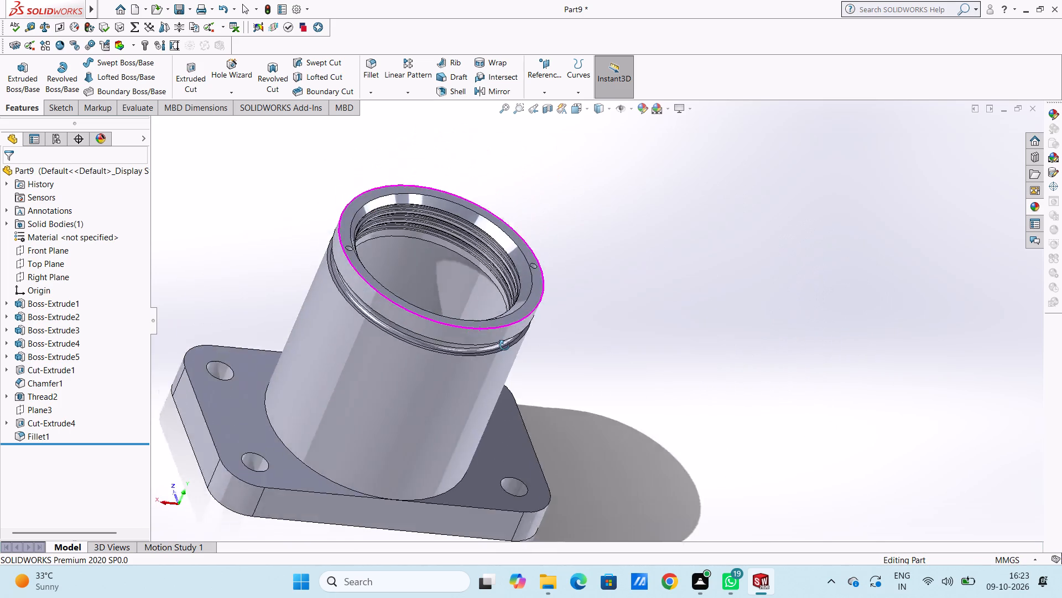
middle_drag(504, 346, 463, 323)
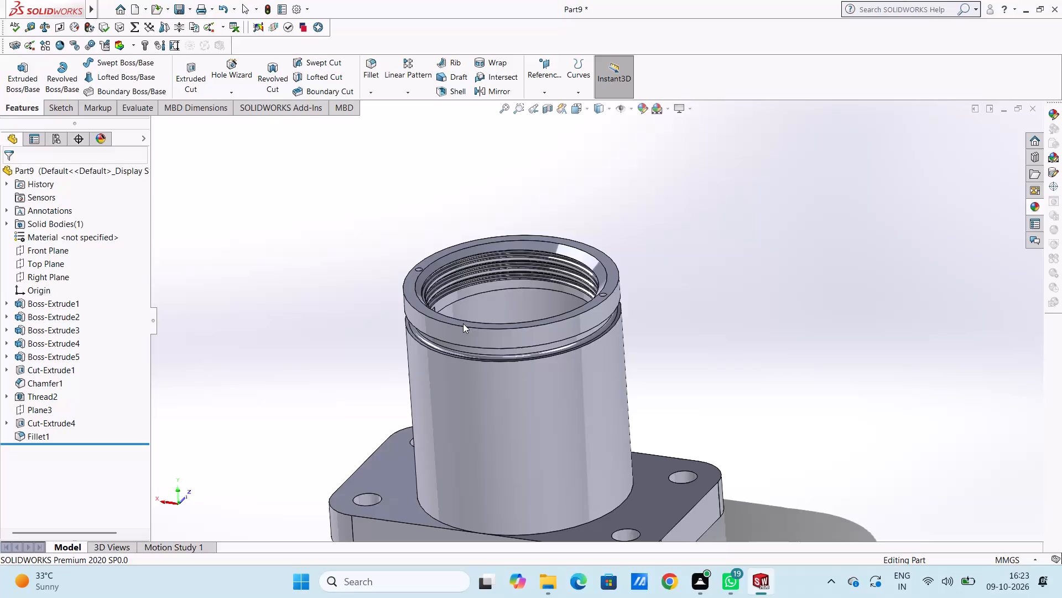
middle_drag(463, 323, 487, 288)
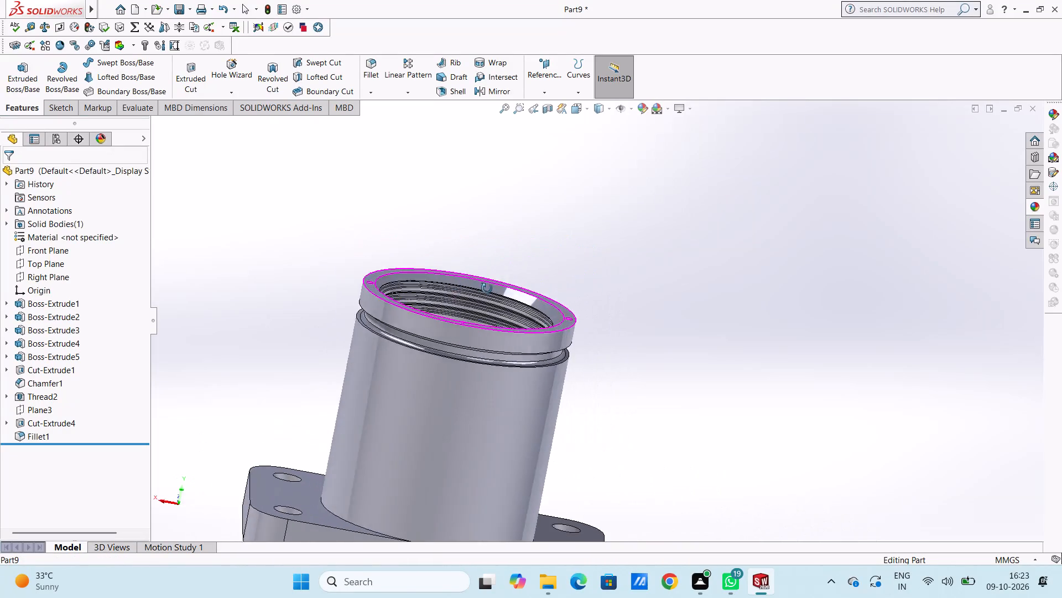
Examine the part's threaded bore, groove and base plate holes from above and at an angle.
middle_drag(487, 288, 458, 362)
scroll(457, 362, down, 1)
scroll(421, 340, up, 3)
middle_drag(388, 254, 382, 359)
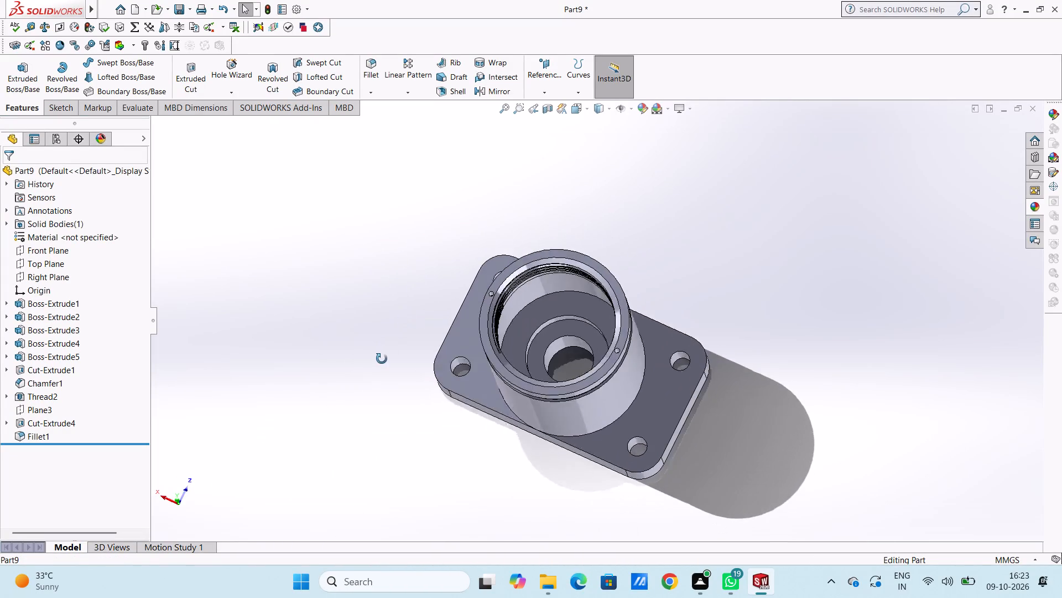
middle_drag(382, 359, 409, 288)
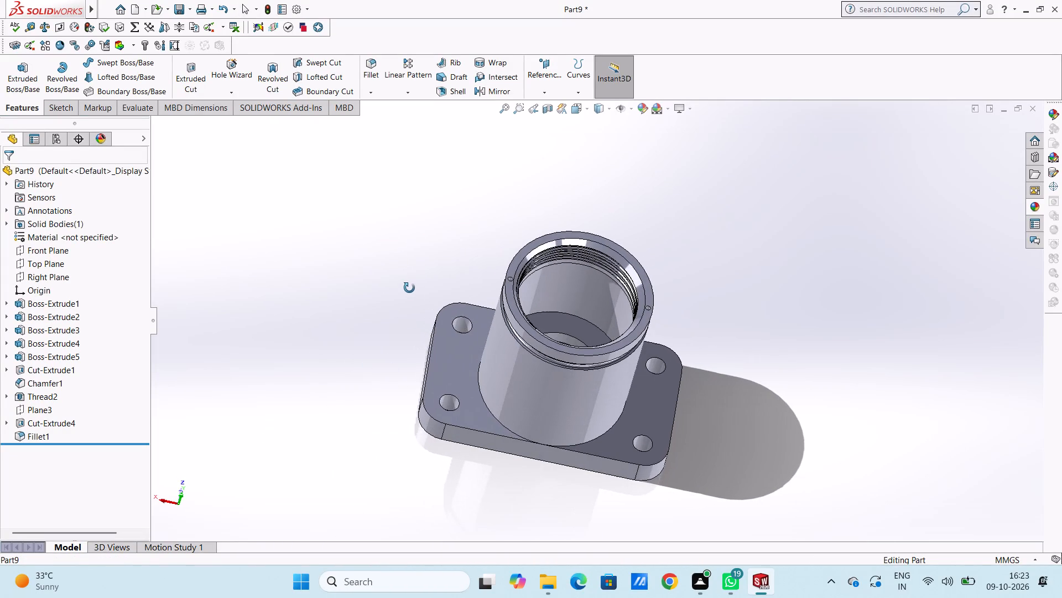
middle_drag(409, 288, 402, 284)
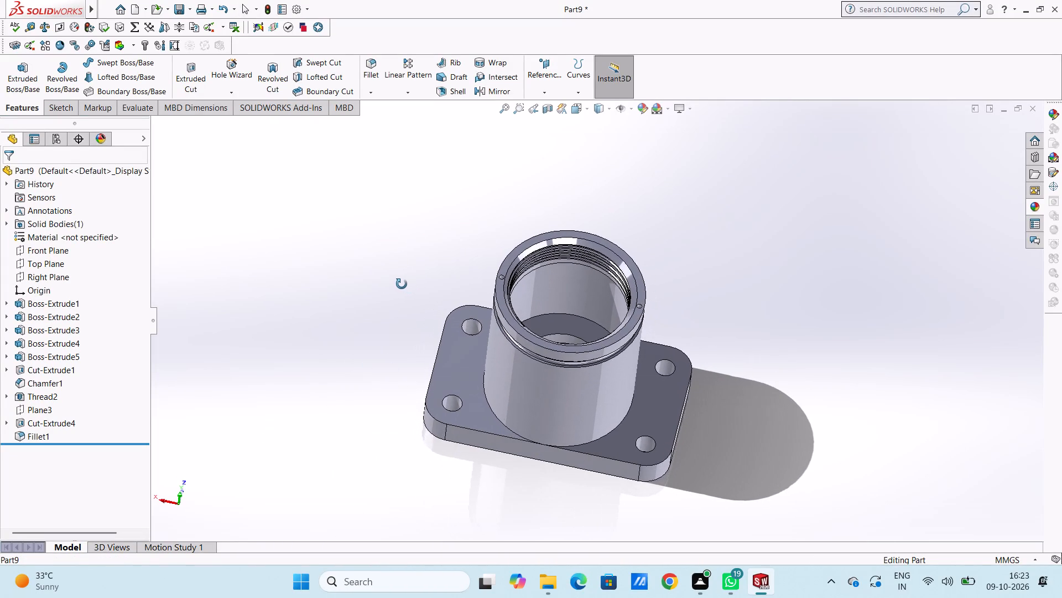
middle_drag(402, 284, 376, 288)
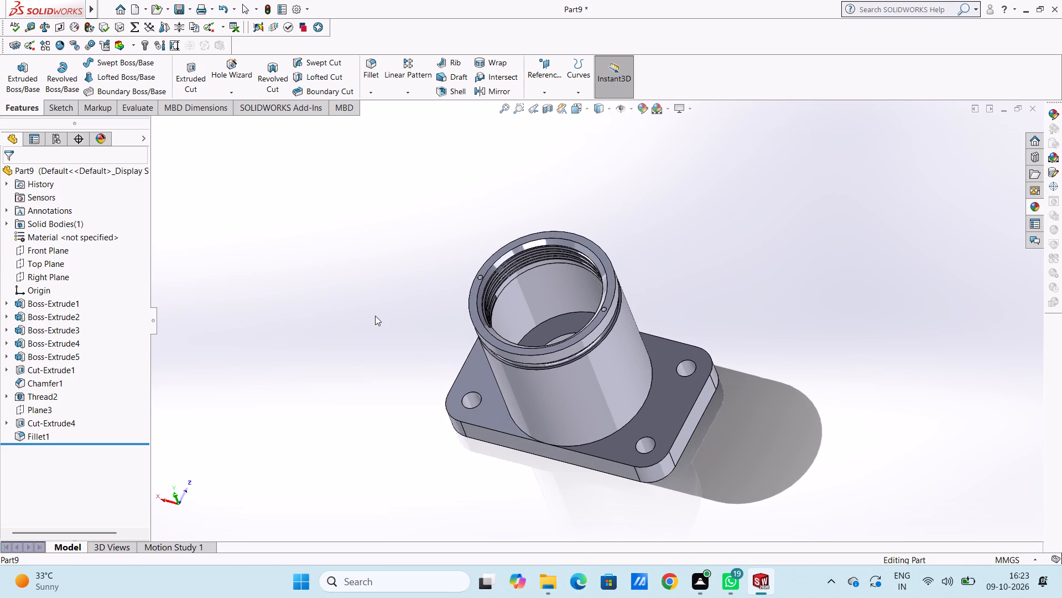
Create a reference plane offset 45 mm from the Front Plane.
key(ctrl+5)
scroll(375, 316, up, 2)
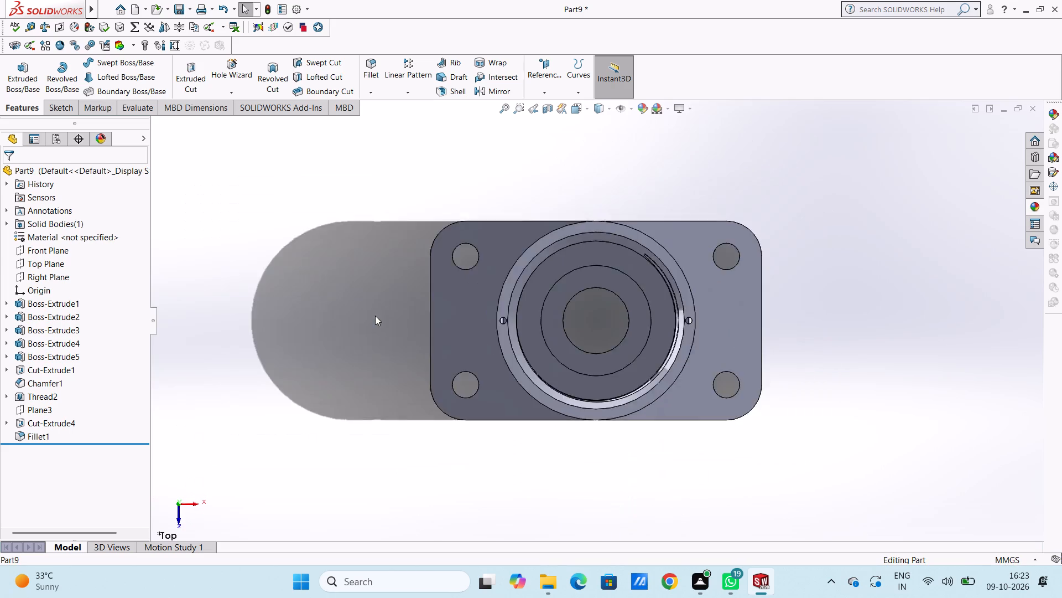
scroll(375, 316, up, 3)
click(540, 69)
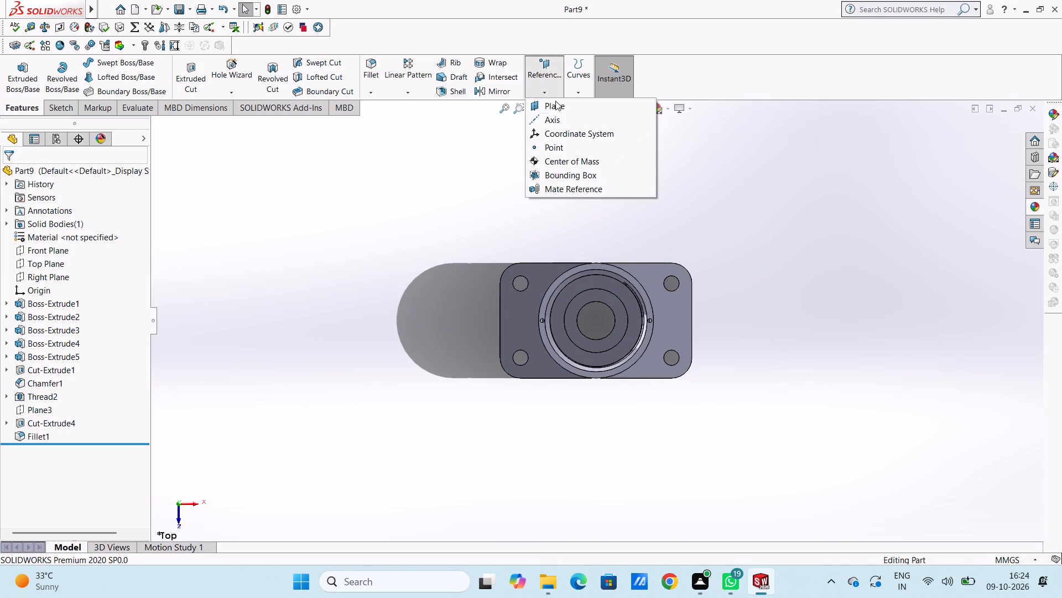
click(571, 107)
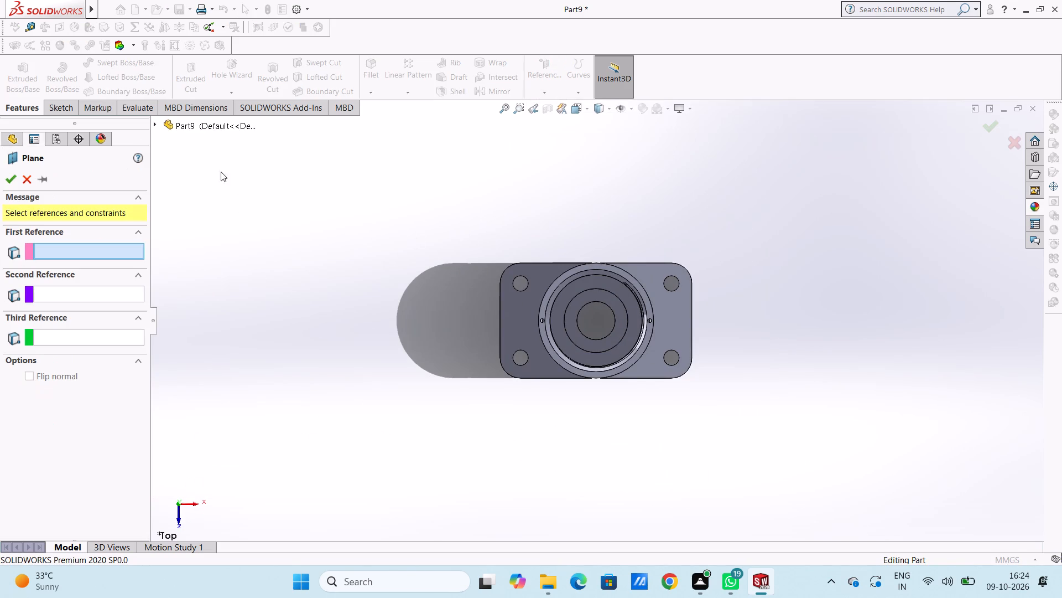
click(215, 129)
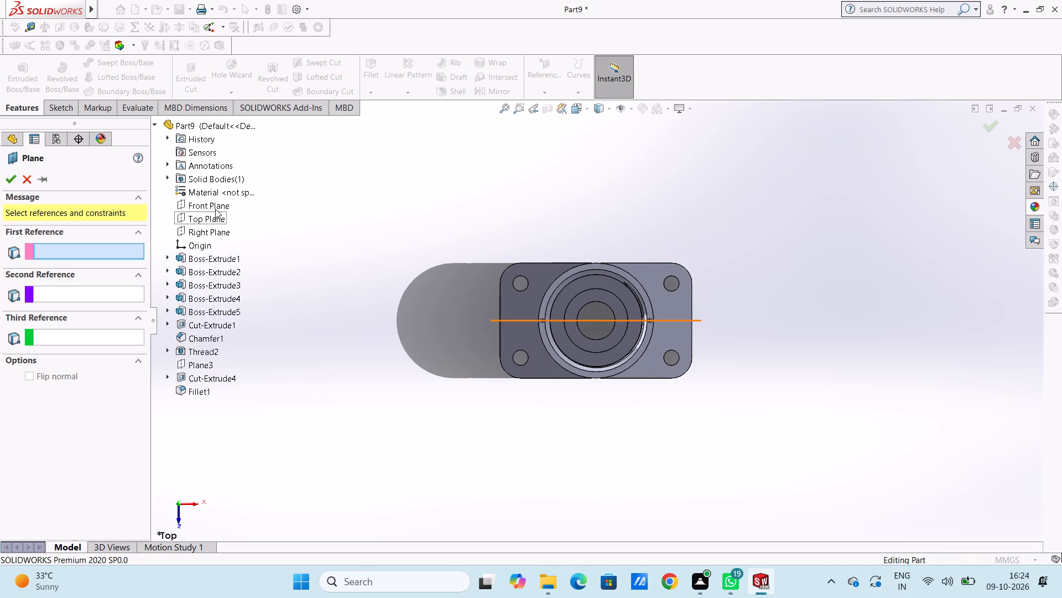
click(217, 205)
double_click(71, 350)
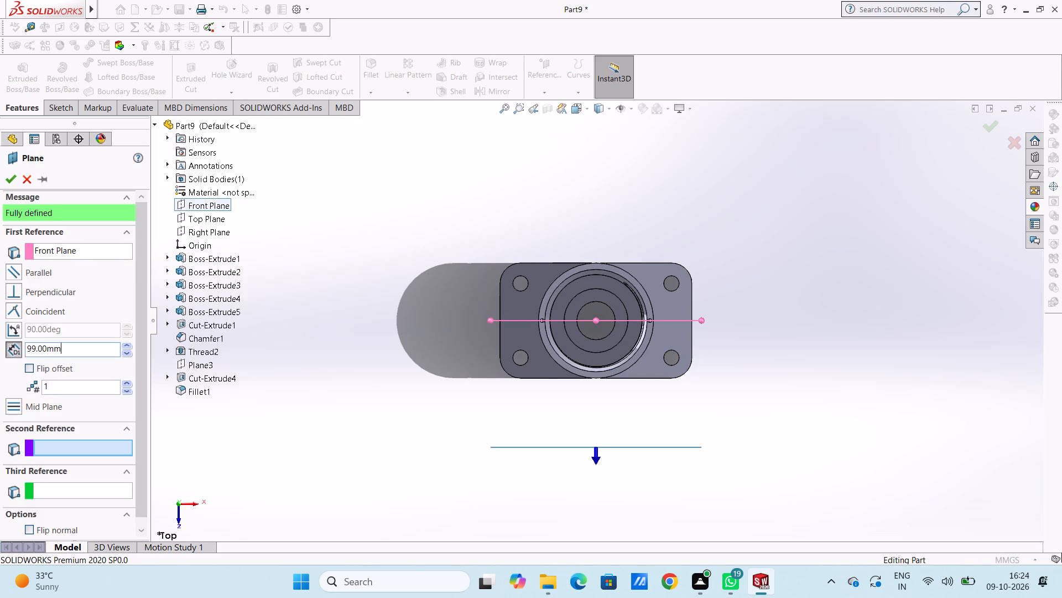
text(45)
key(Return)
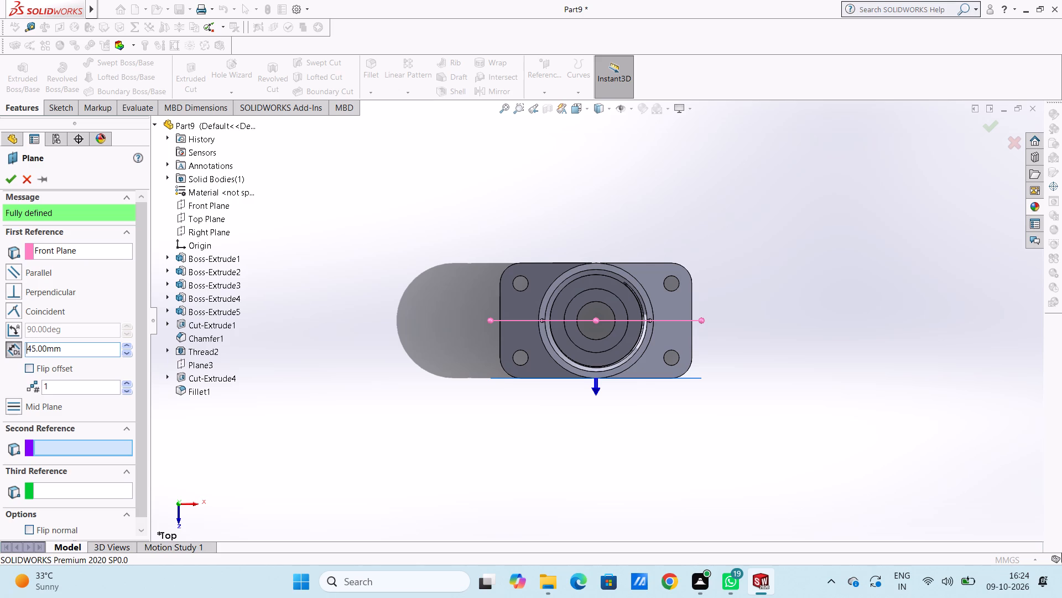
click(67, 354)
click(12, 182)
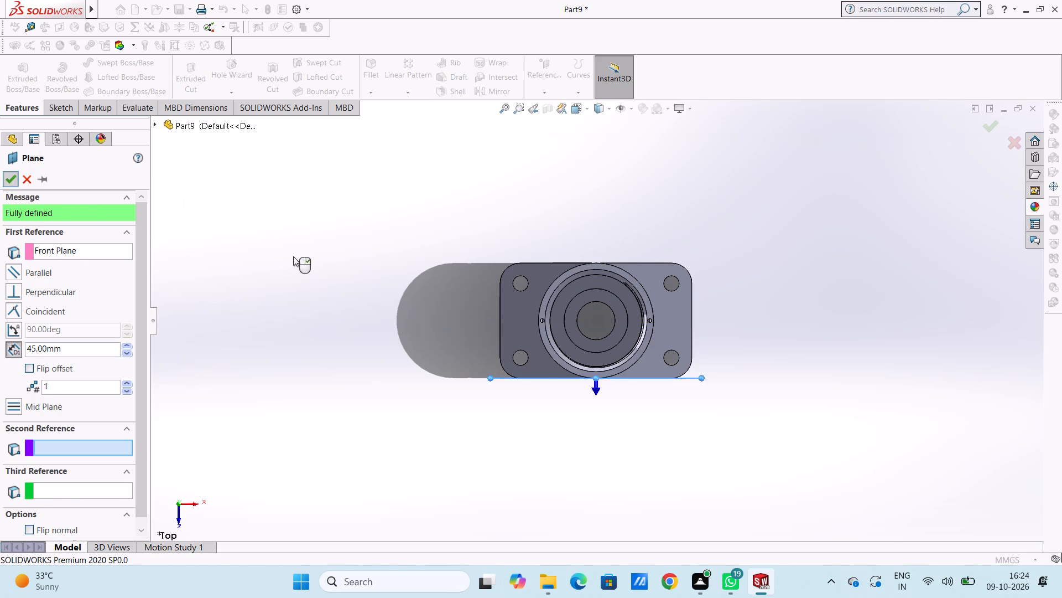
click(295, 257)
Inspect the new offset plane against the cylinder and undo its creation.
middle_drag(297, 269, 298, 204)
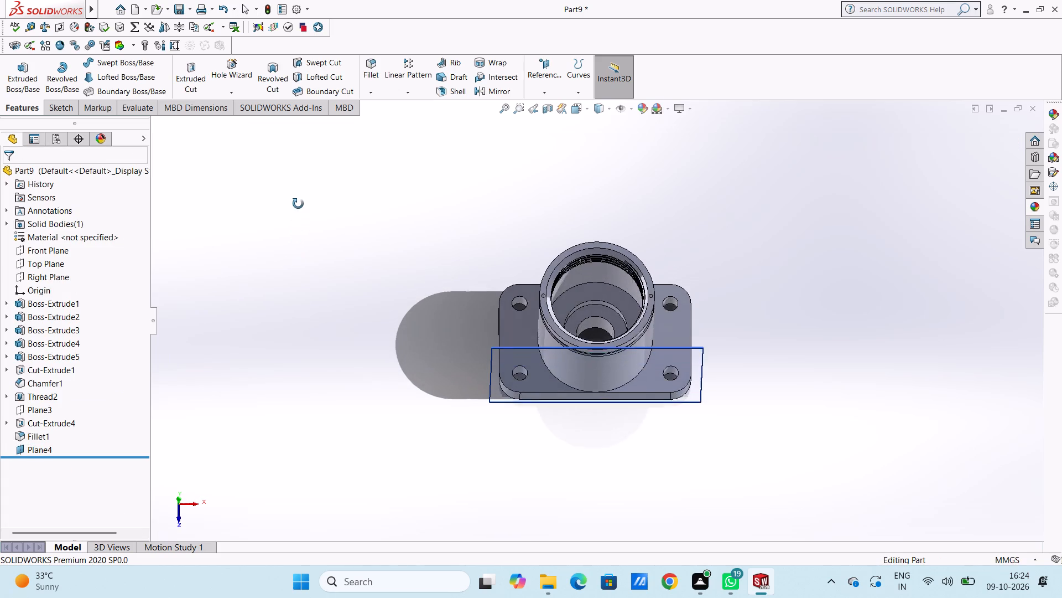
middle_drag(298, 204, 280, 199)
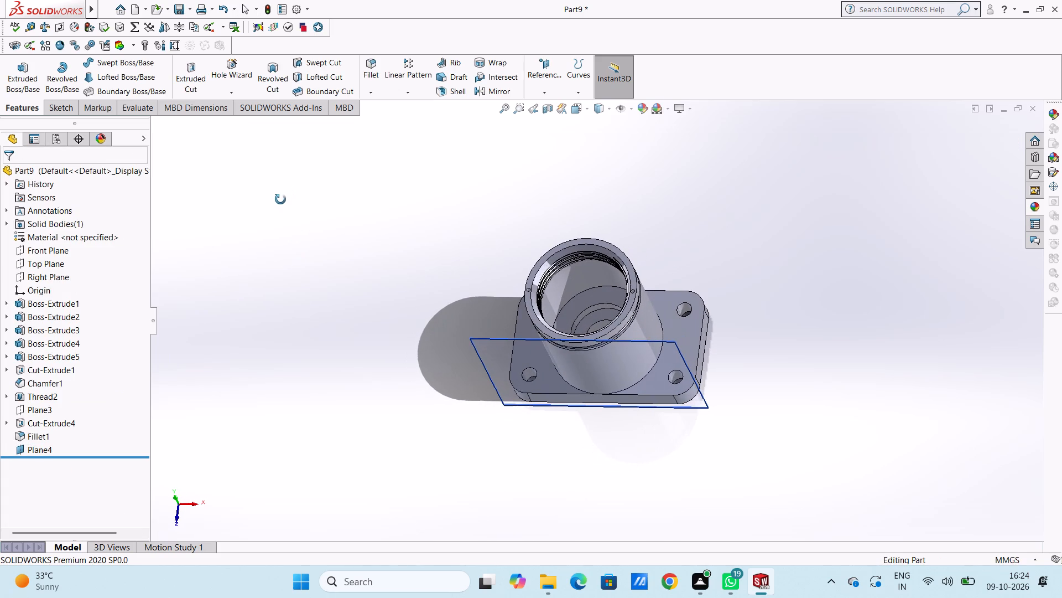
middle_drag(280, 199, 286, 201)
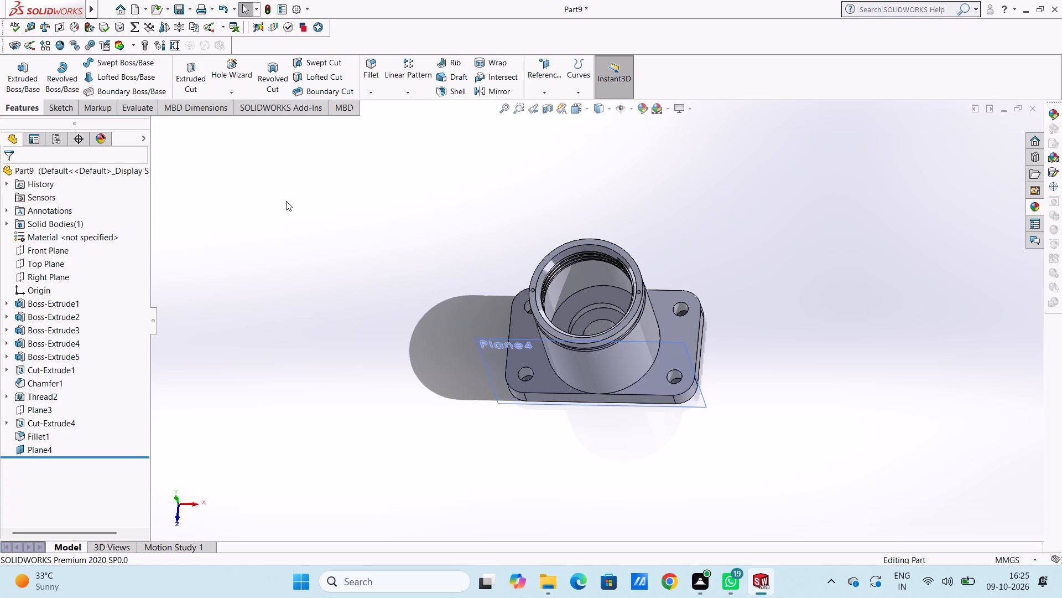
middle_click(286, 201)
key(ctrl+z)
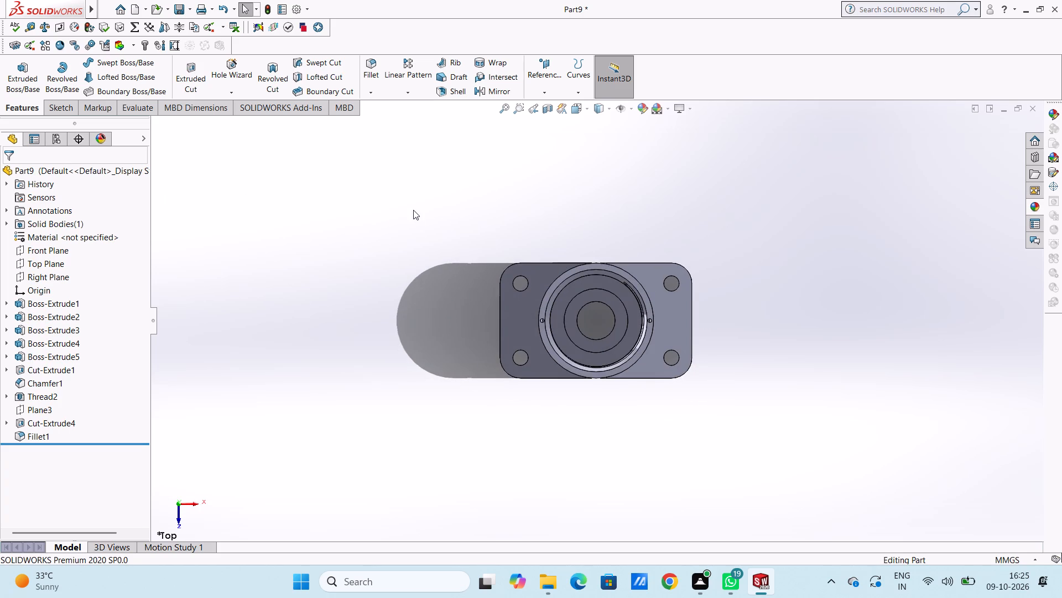
Create a reference plane from the Right Plane with a 0 mm offset.
click(551, 64)
click(554, 103)
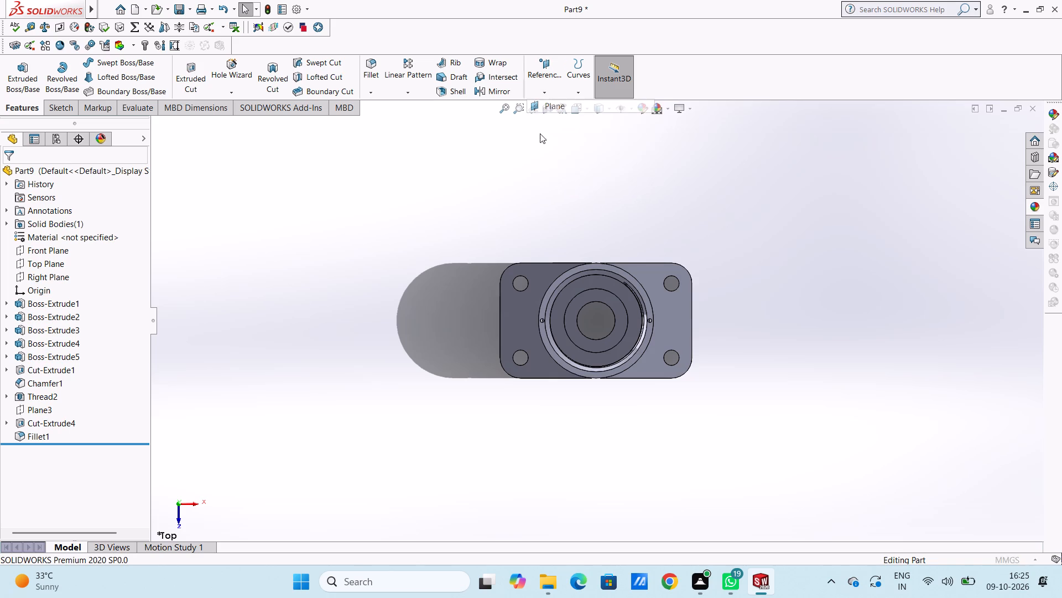
click(184, 128)
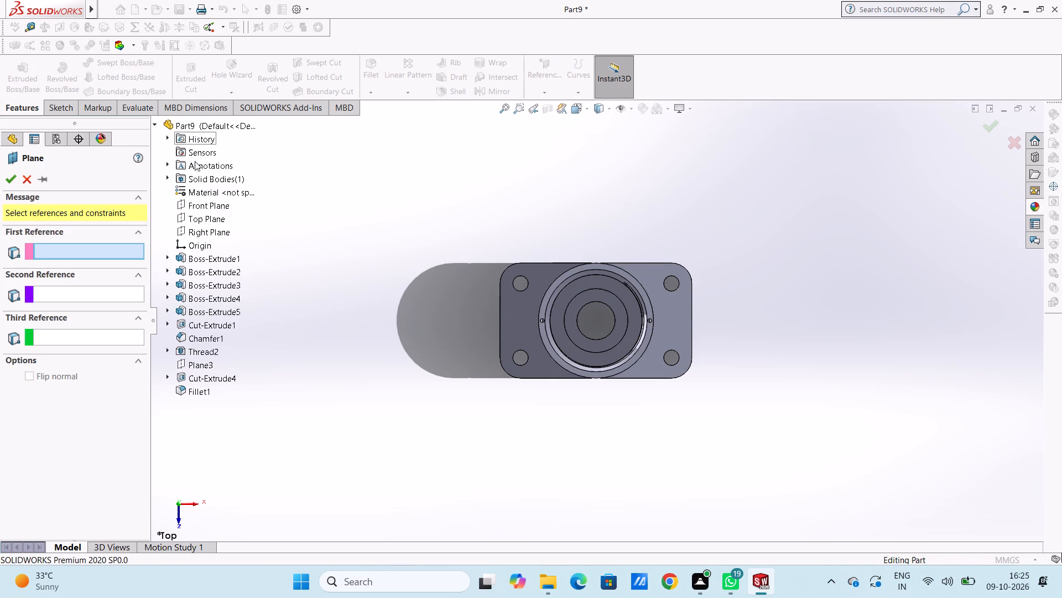
click(221, 233)
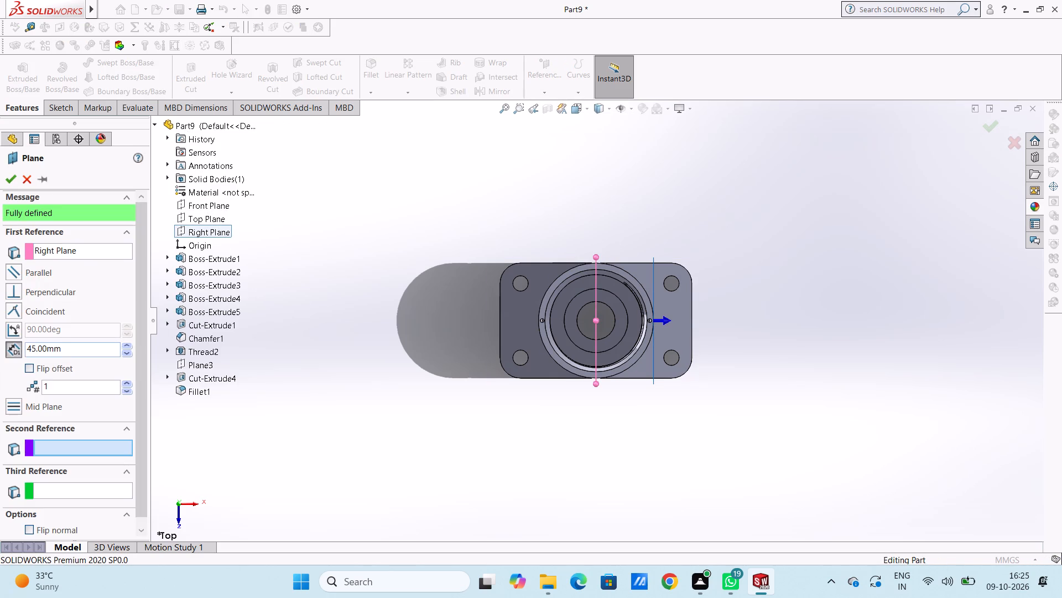
double_click(66, 348)
key(0)
key(Return)
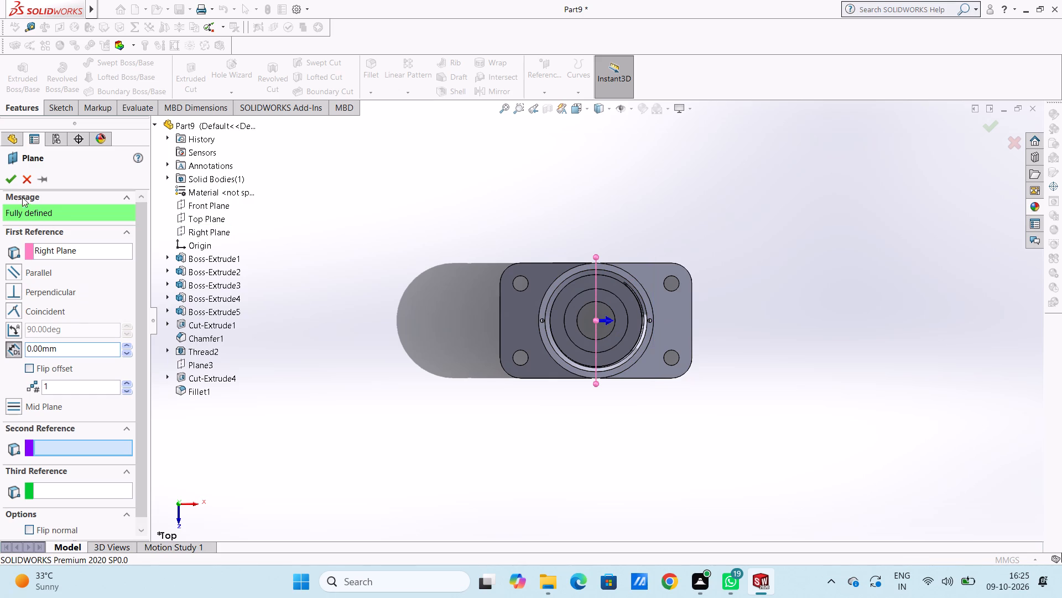
click(11, 178)
click(307, 370)
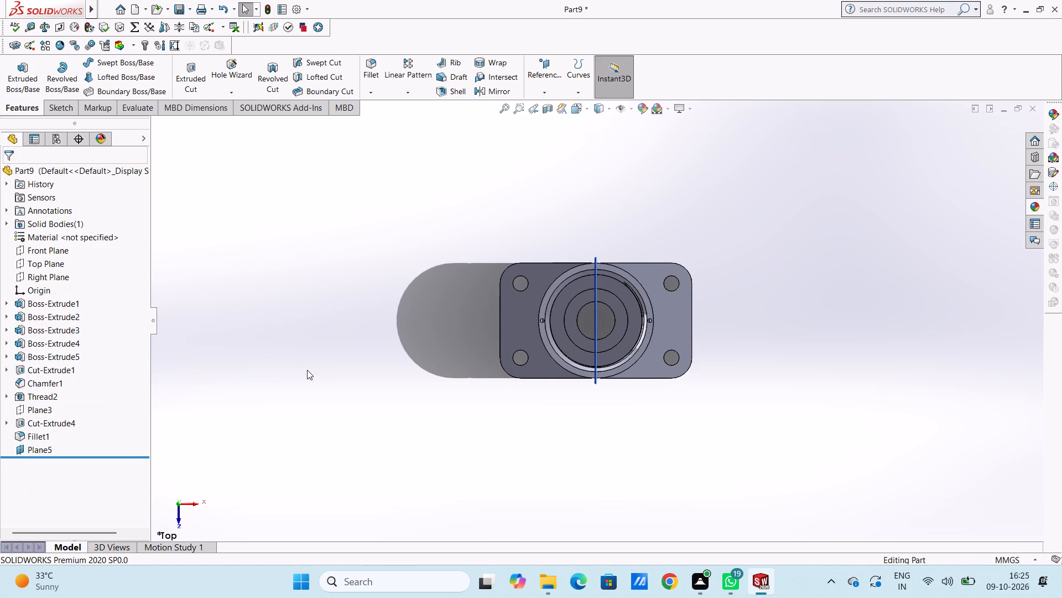
On the new plane, sketch two concentric circles beside the cylinder: outer radius 30 mm, inner radius about 13.4 mm.
key(ctrl+1)
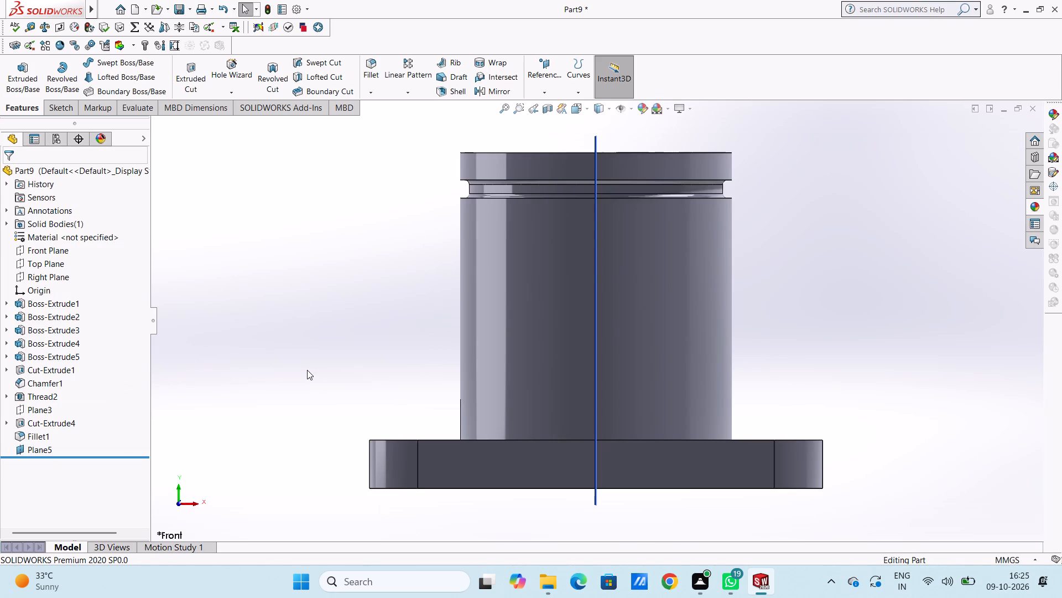
key(ctrl+4)
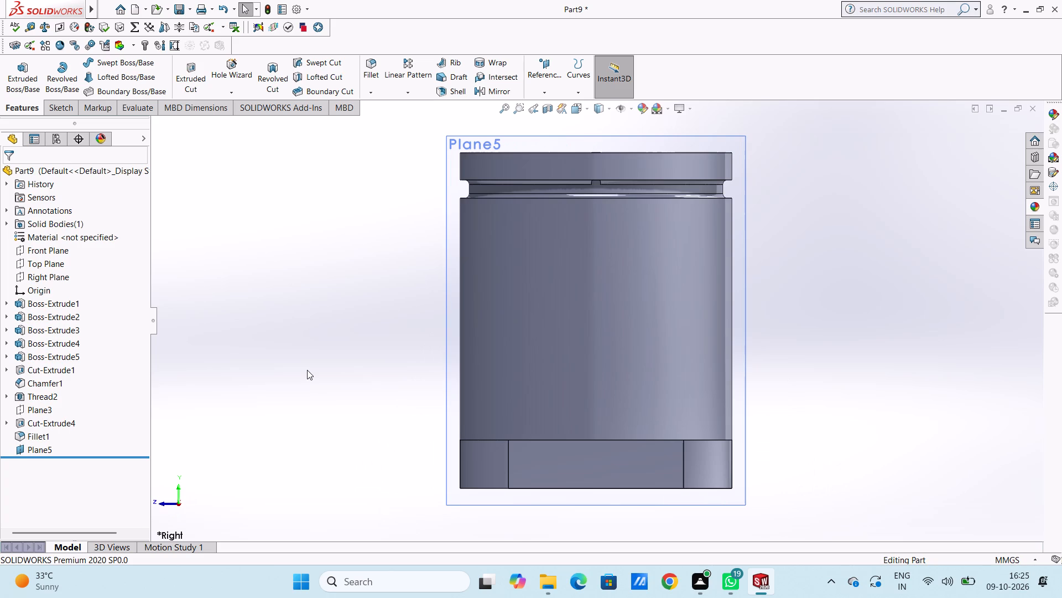
scroll(307, 370, up, 2)
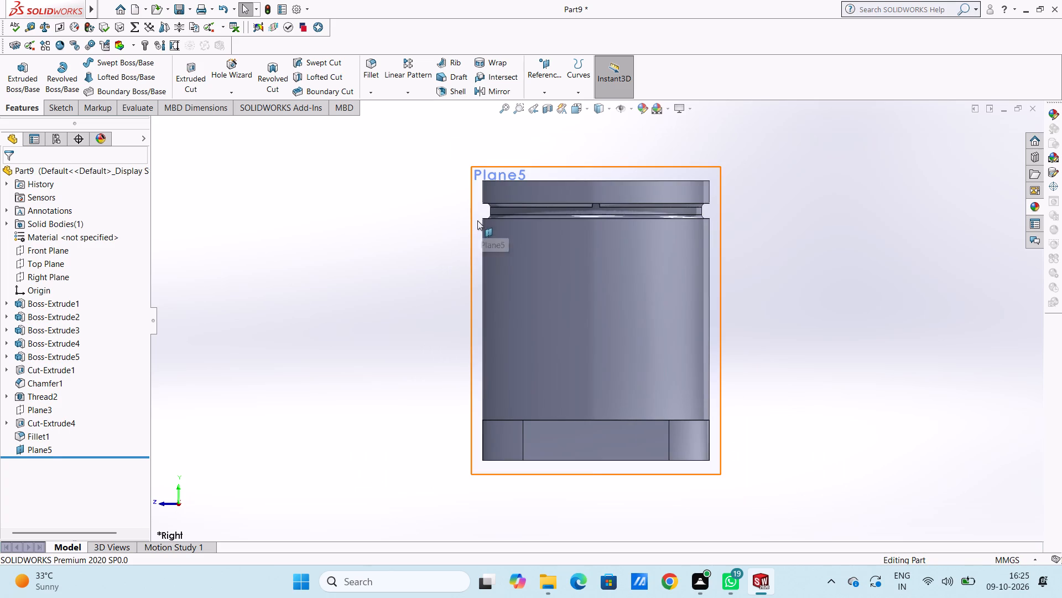
click(477, 220)
click(525, 192)
click(402, 256)
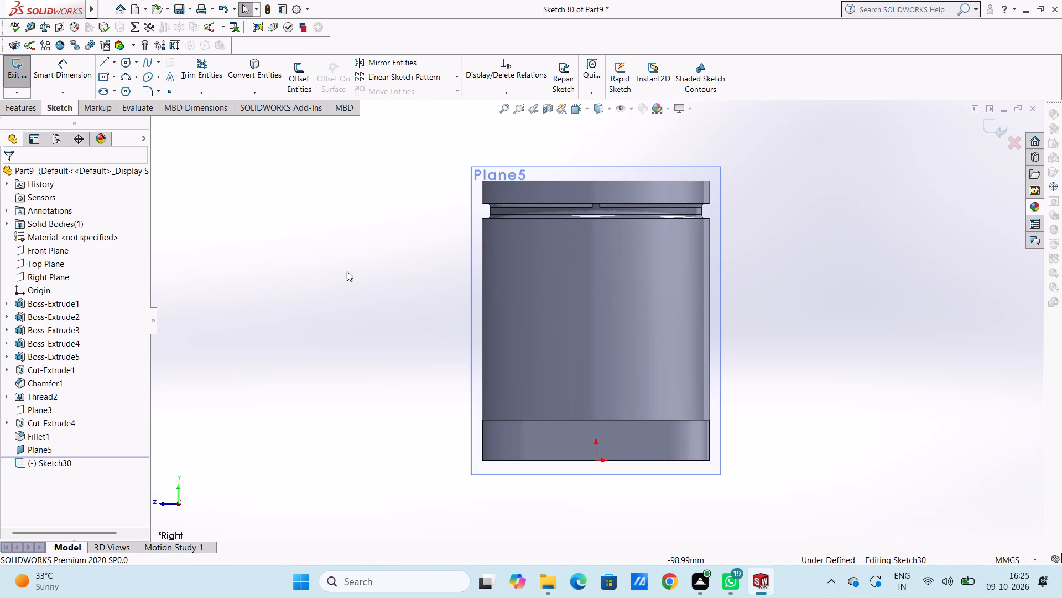
click(122, 63)
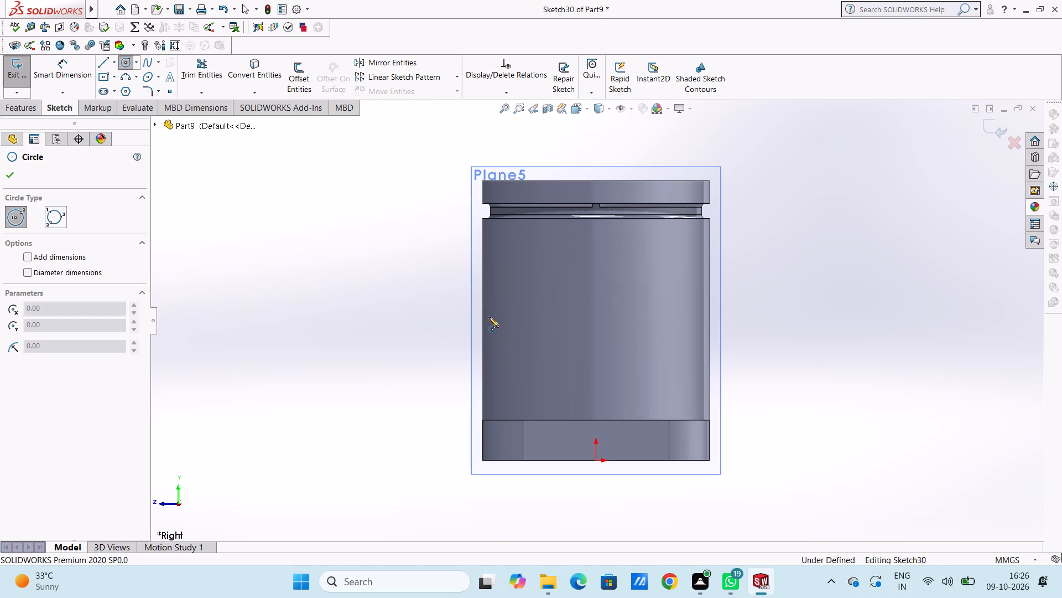
click(383, 322)
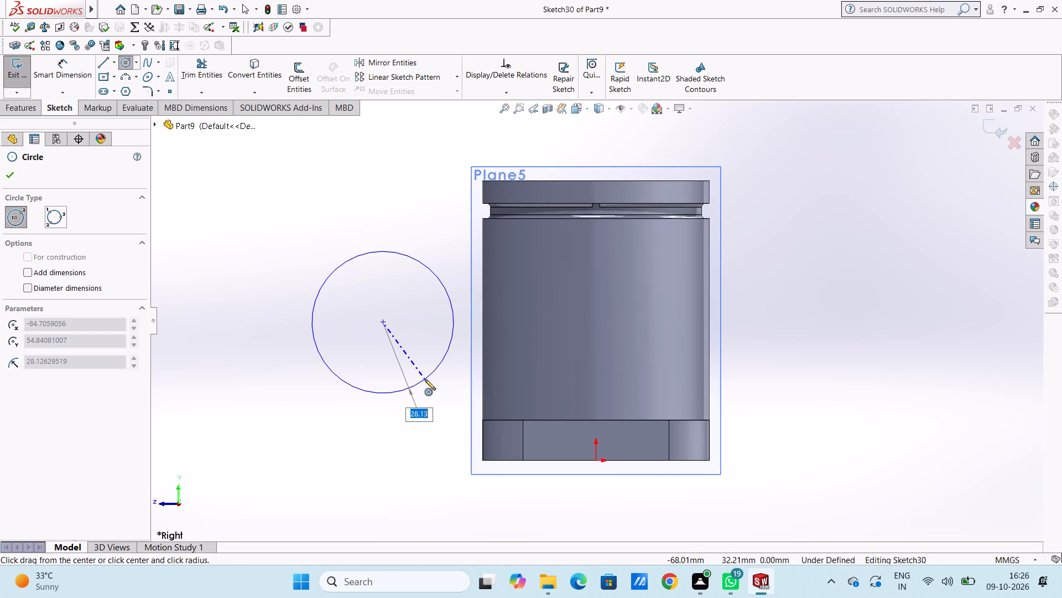
text(30)
key(Return)
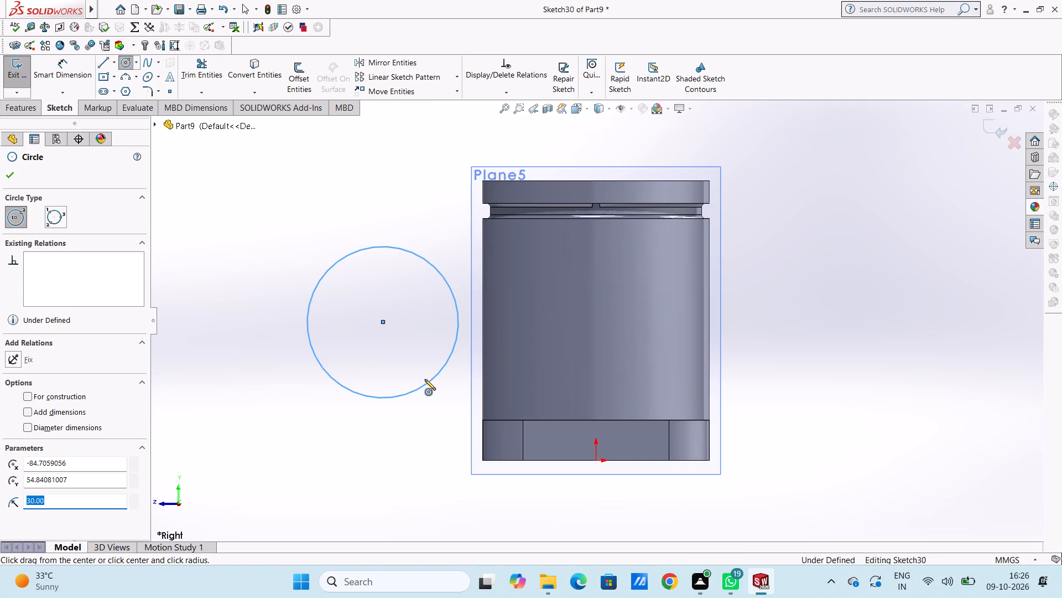
click(382, 321)
click(402, 350)
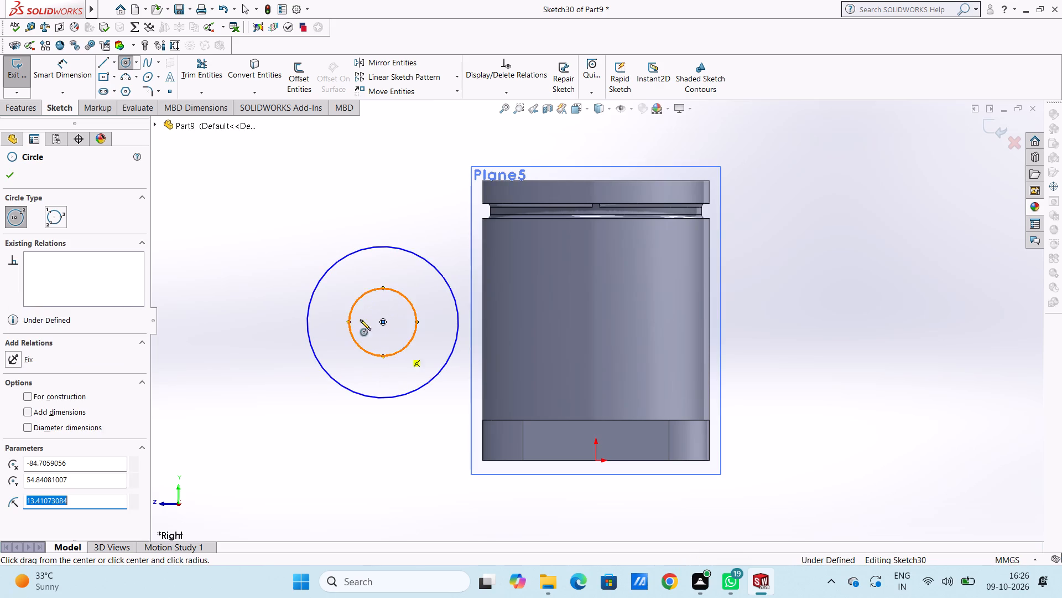
click(18, 172)
click(6, 177)
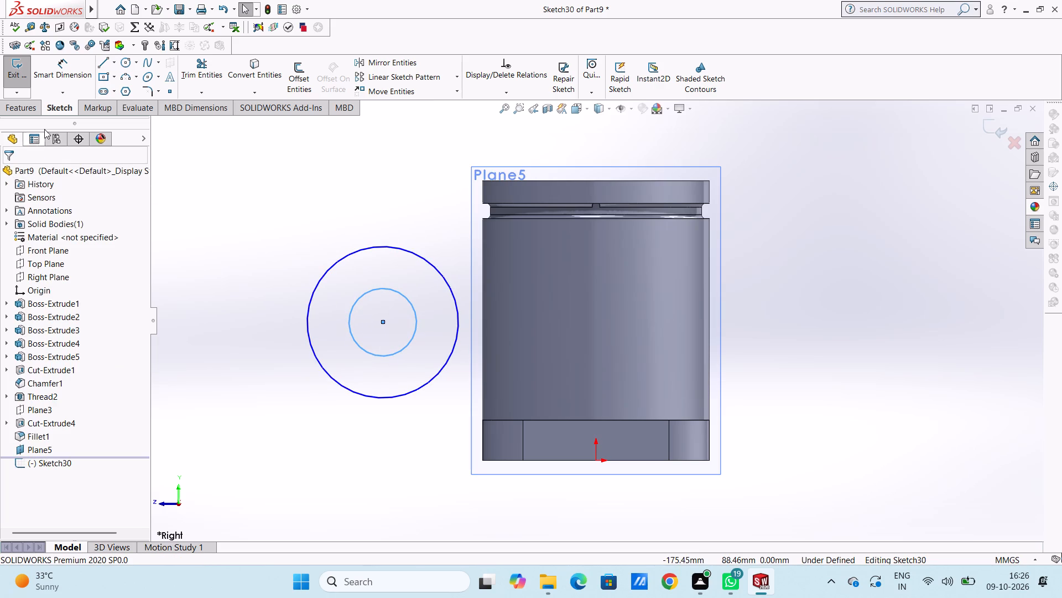
Dimension the inner circle's diameter as 30 mm.
click(66, 70)
scroll(253, 233, up, 4)
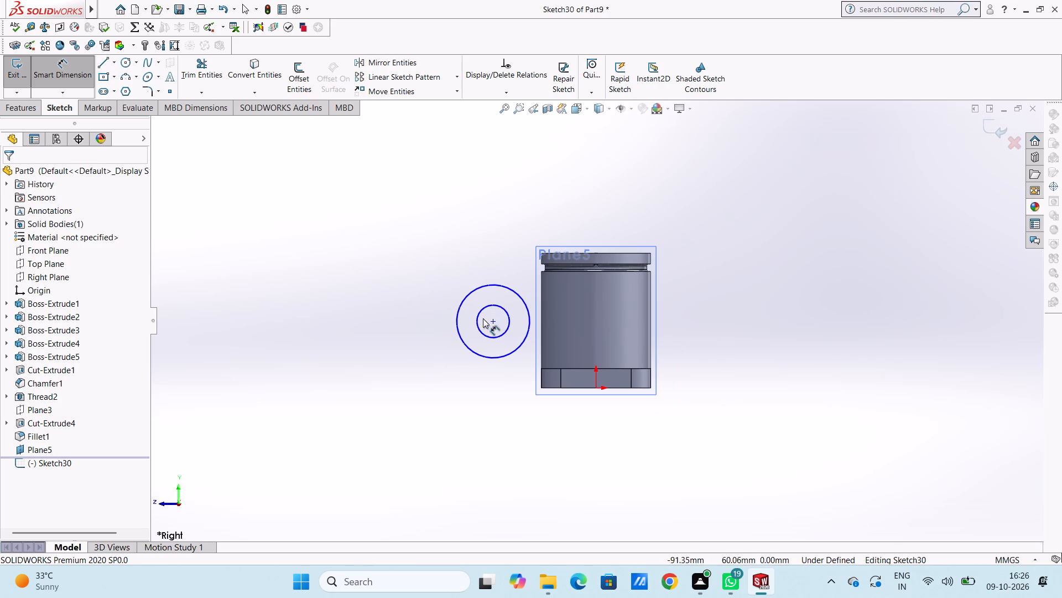
click(483, 334)
click(373, 417)
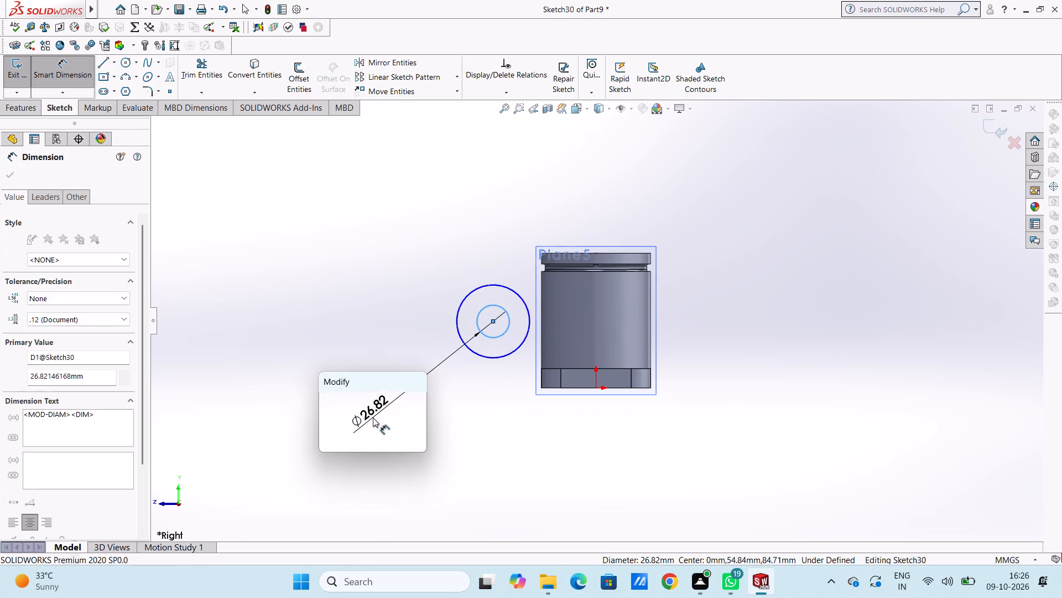
text(30)
key(Return)
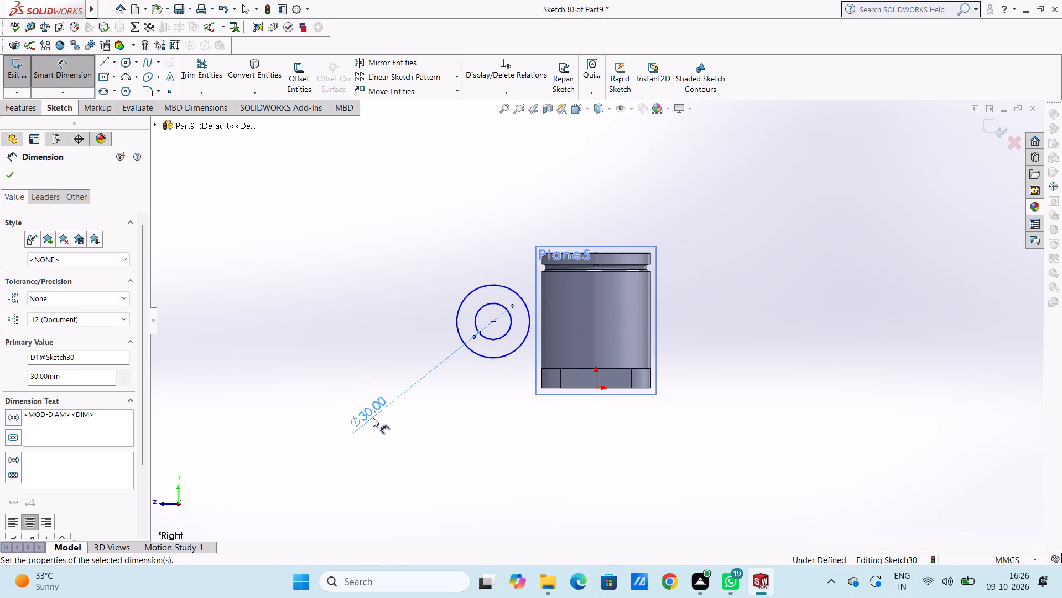
click(373, 338)
Dimension the outer circle's diameter as 60 mm.
click(492, 354)
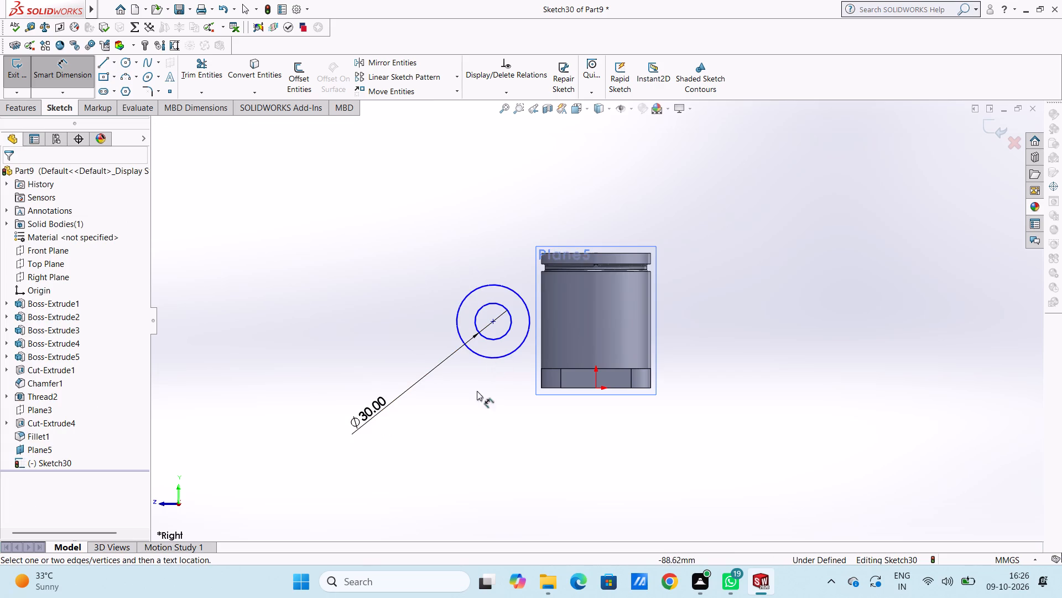
click(492, 360)
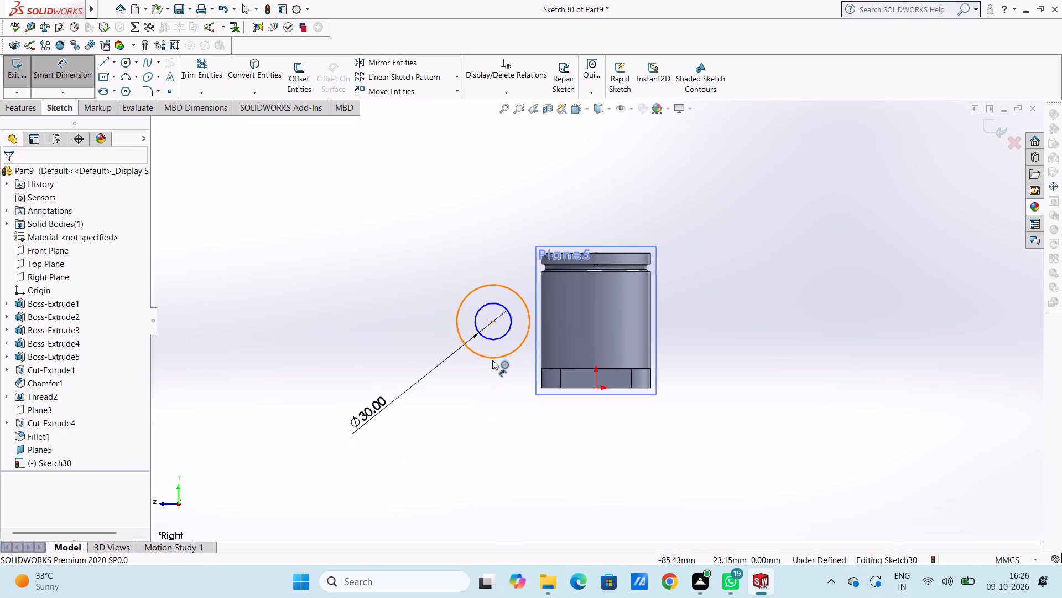
click(345, 486)
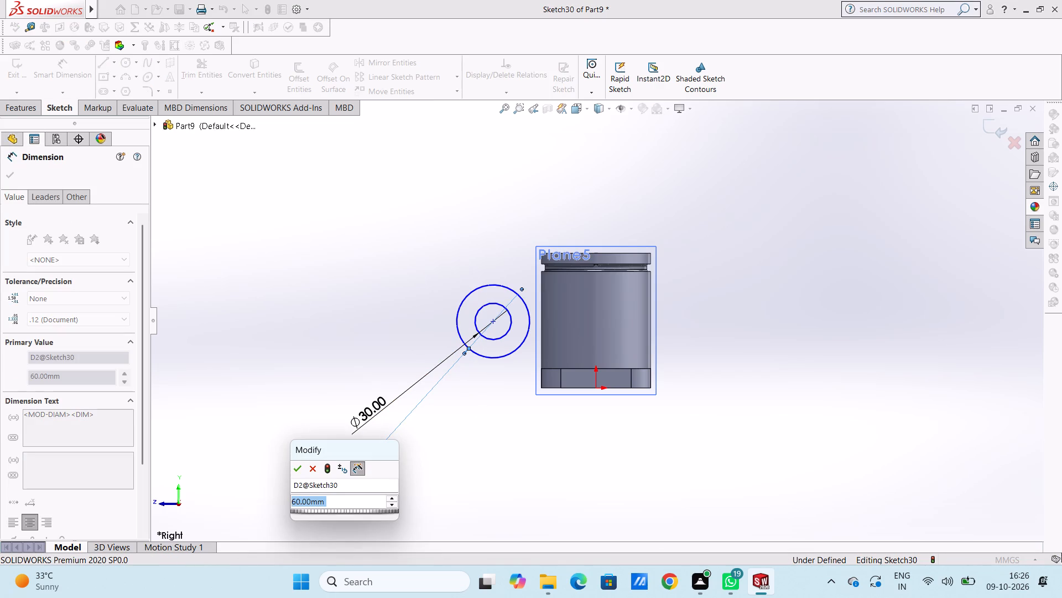
click(299, 470)
click(289, 437)
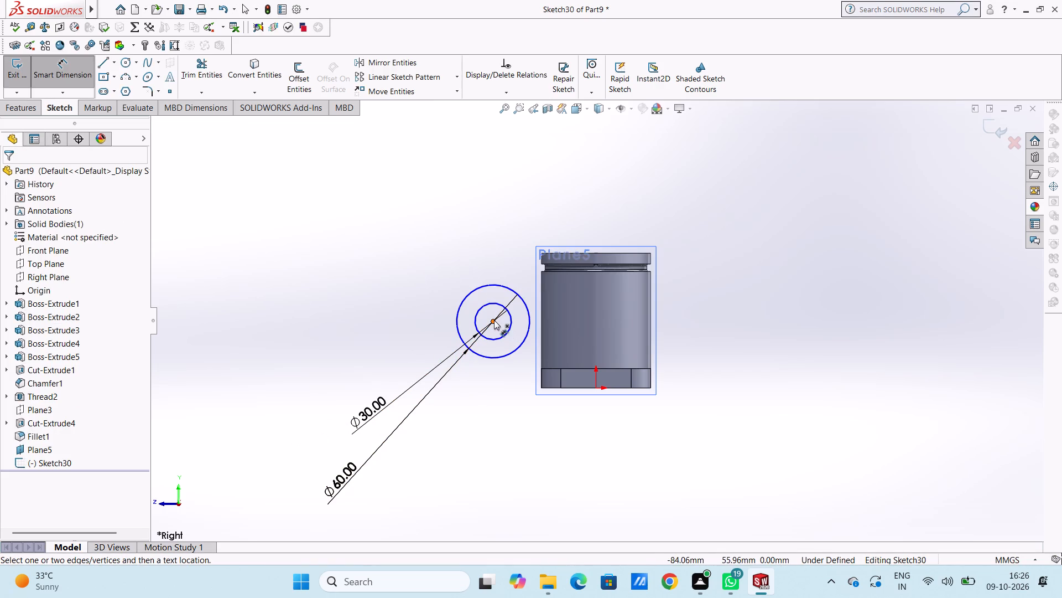
Dimension the horizontal distance from the circles' shared centre to the origin as 45 mm.
click(494, 320)
click(597, 389)
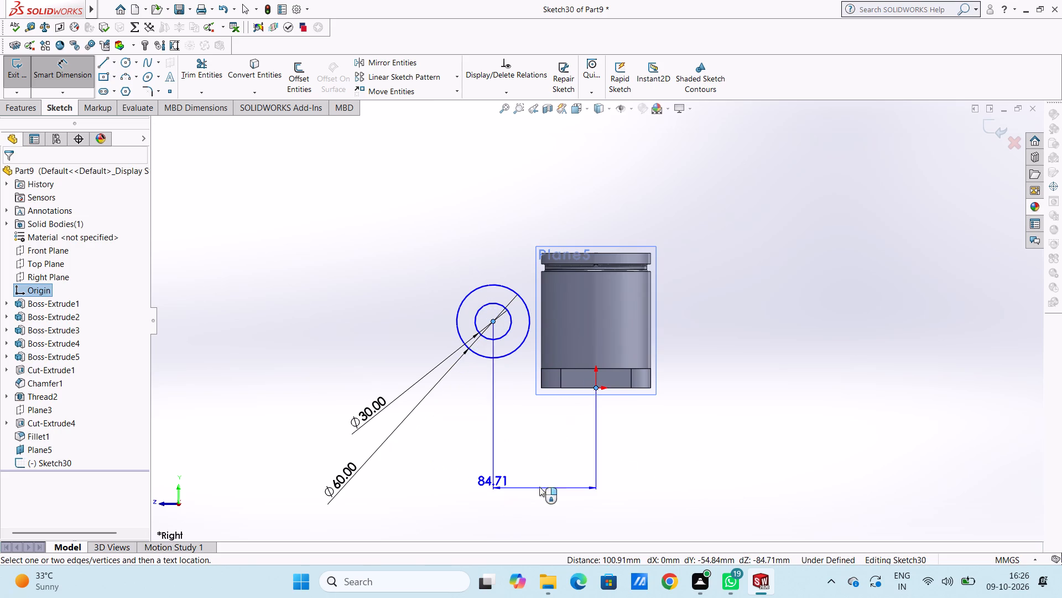
click(571, 488)
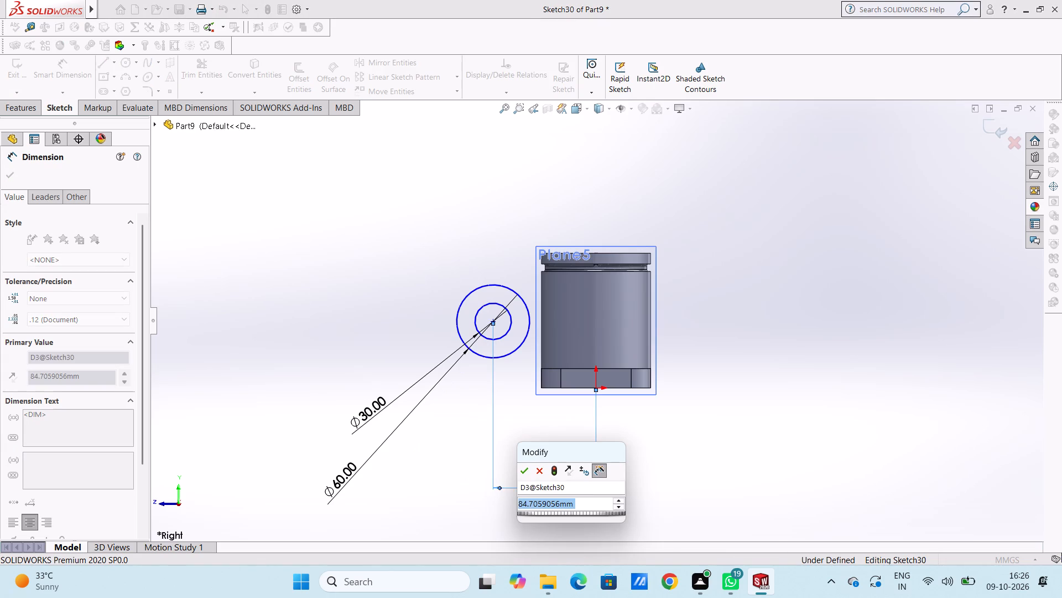
text(45)
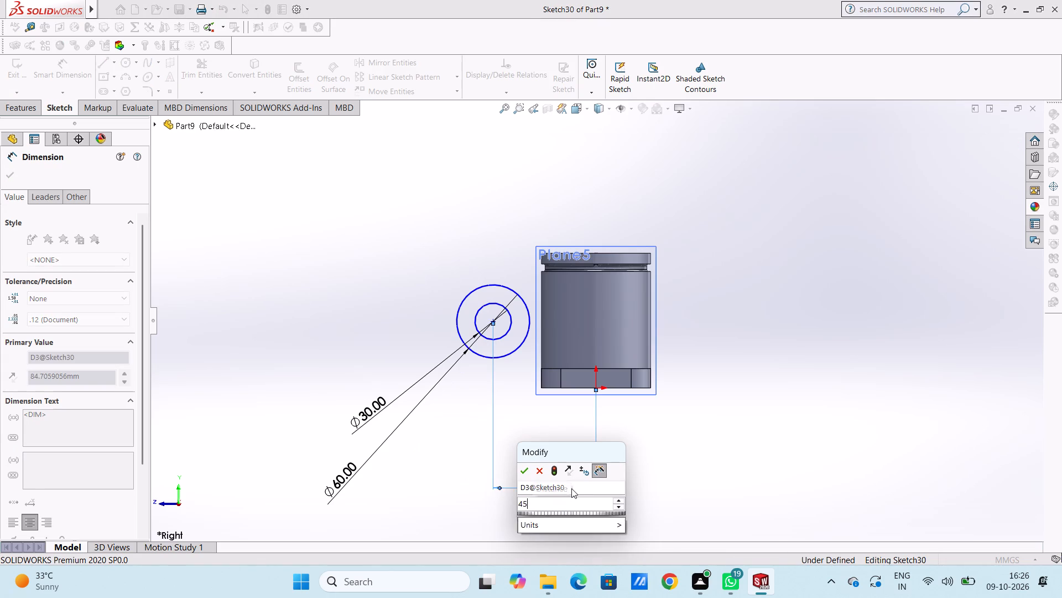
key(Return)
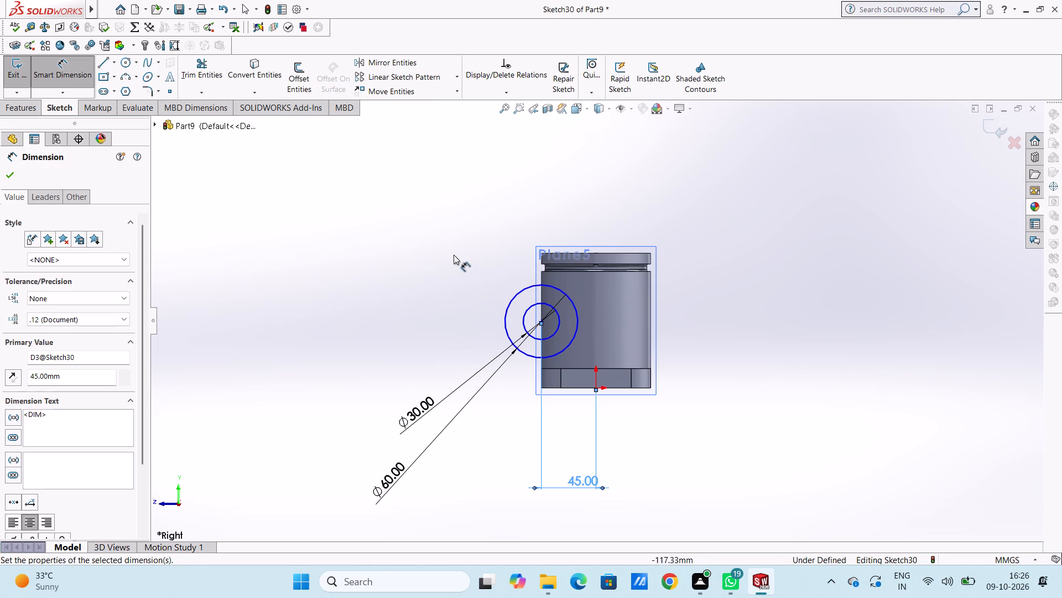
click(454, 255)
Dimension the vertical distance from the circles' centre to the origin as 50 mm.
scroll(602, 424, down, 5)
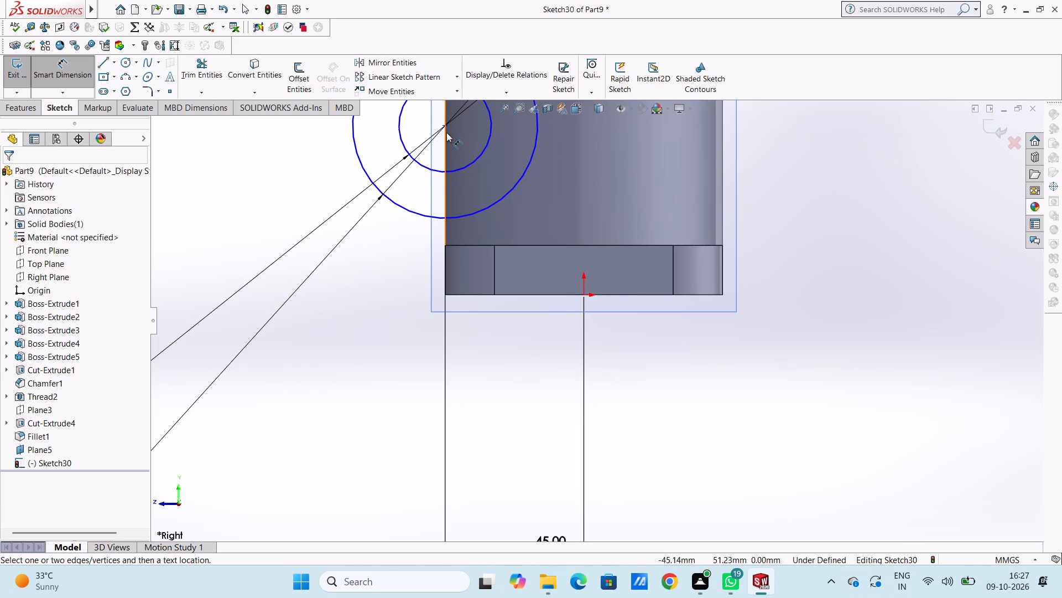
click(446, 127)
click(582, 296)
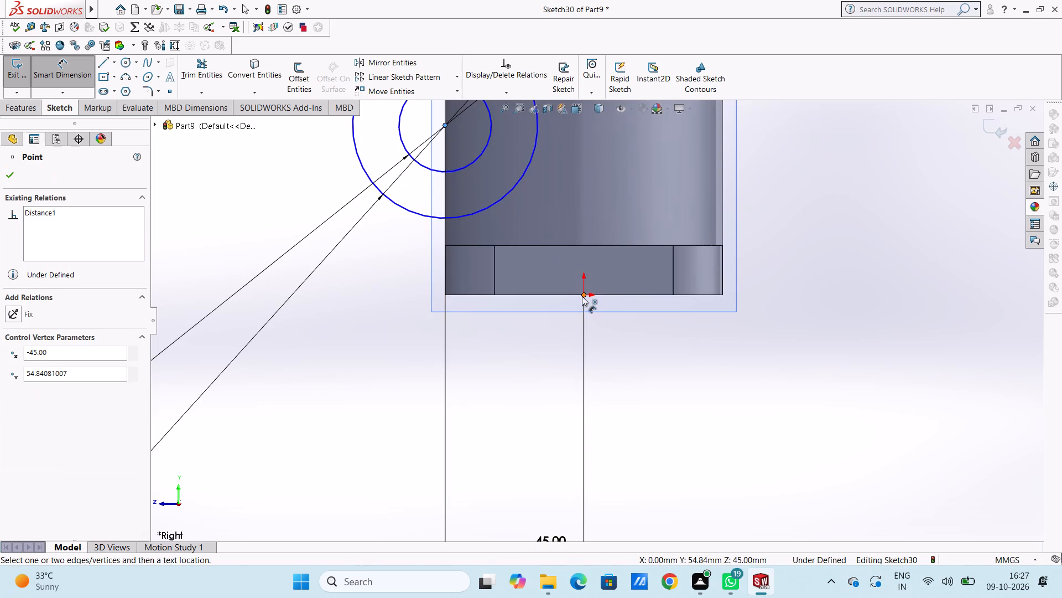
scroll(840, 212, up, 2)
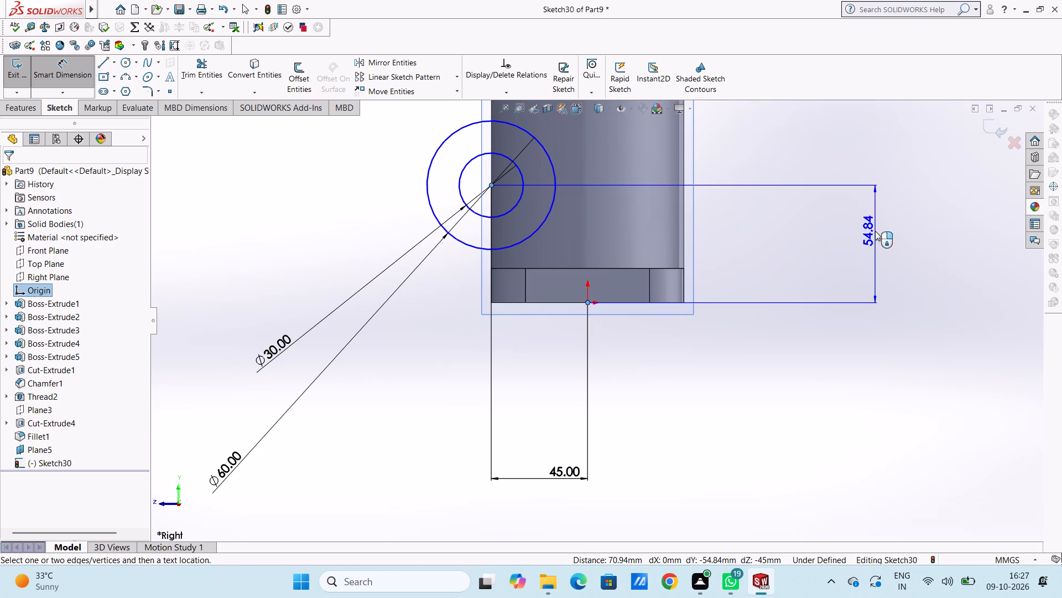
click(875, 231)
text(50)
key(Return)
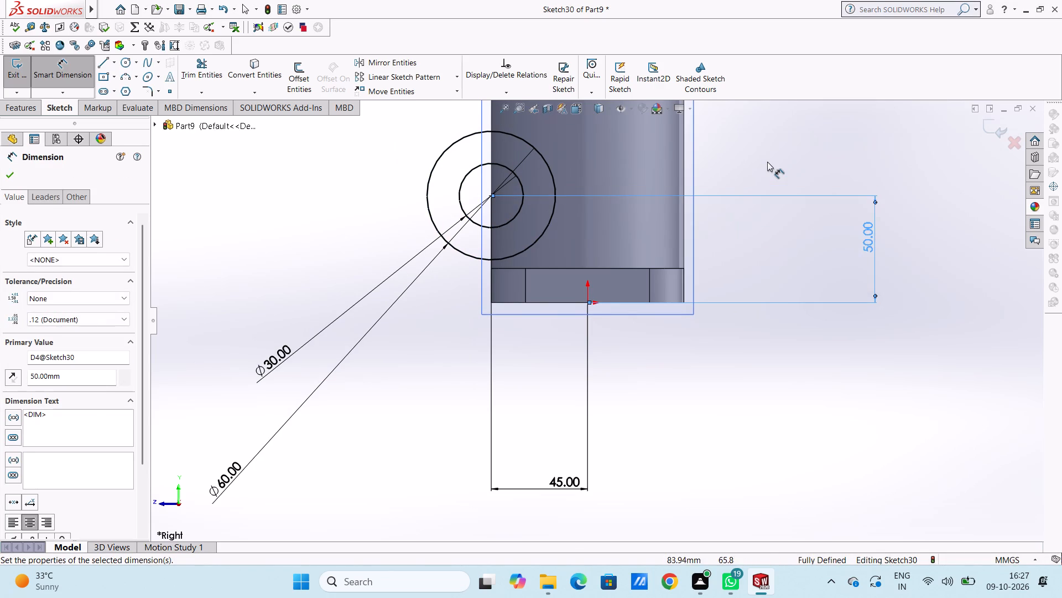
click(767, 162)
scroll(767, 162, up, 3)
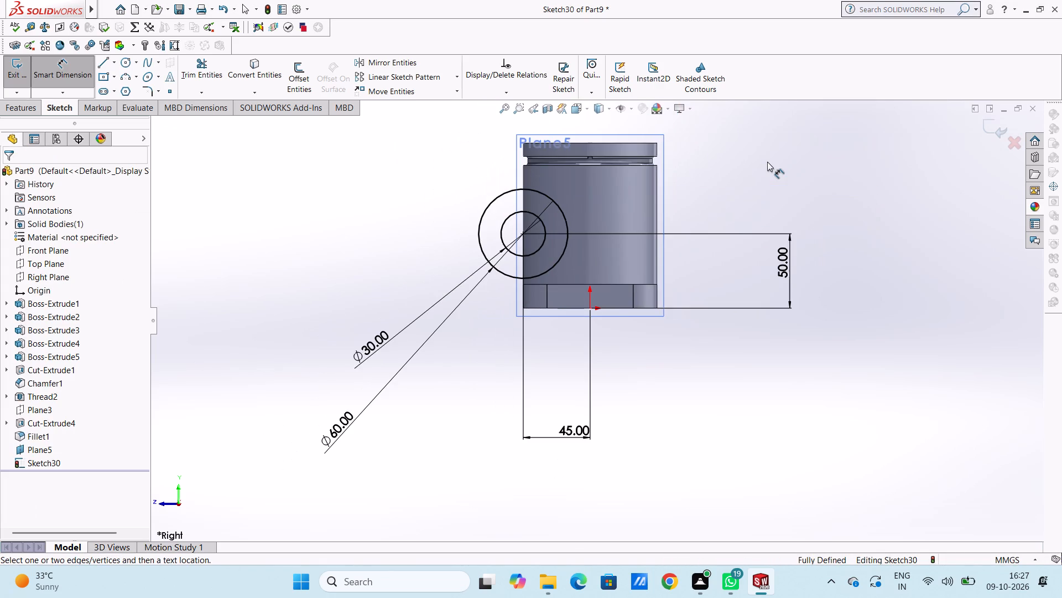
scroll(767, 162, up, 2)
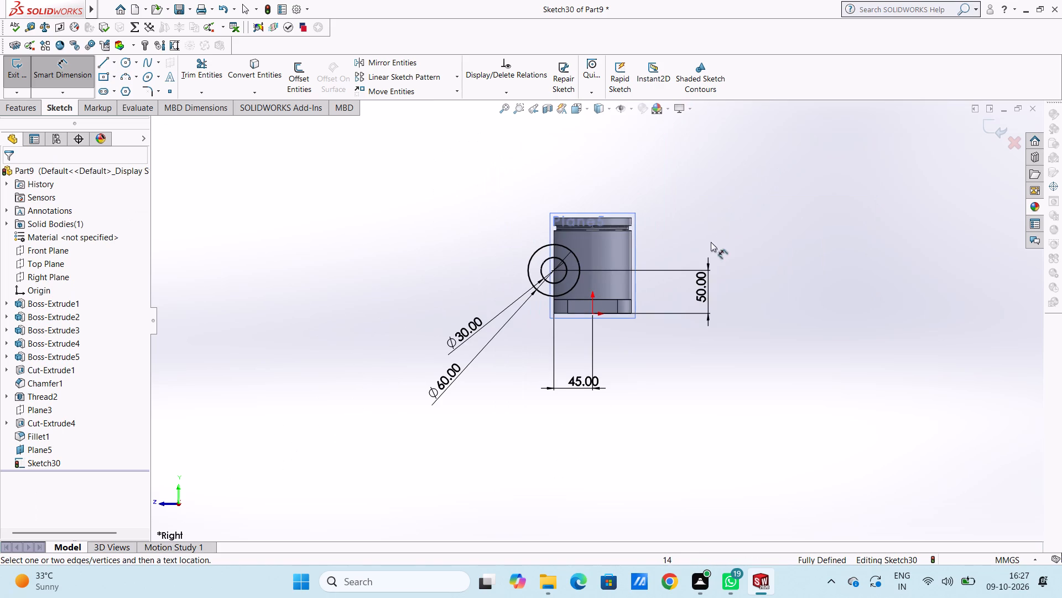
click(70, 69)
Extrude the concentric-circle profile as a boss, Mid Plane, 110 mm deep, with Merge result on.
click(32, 107)
click(33, 87)
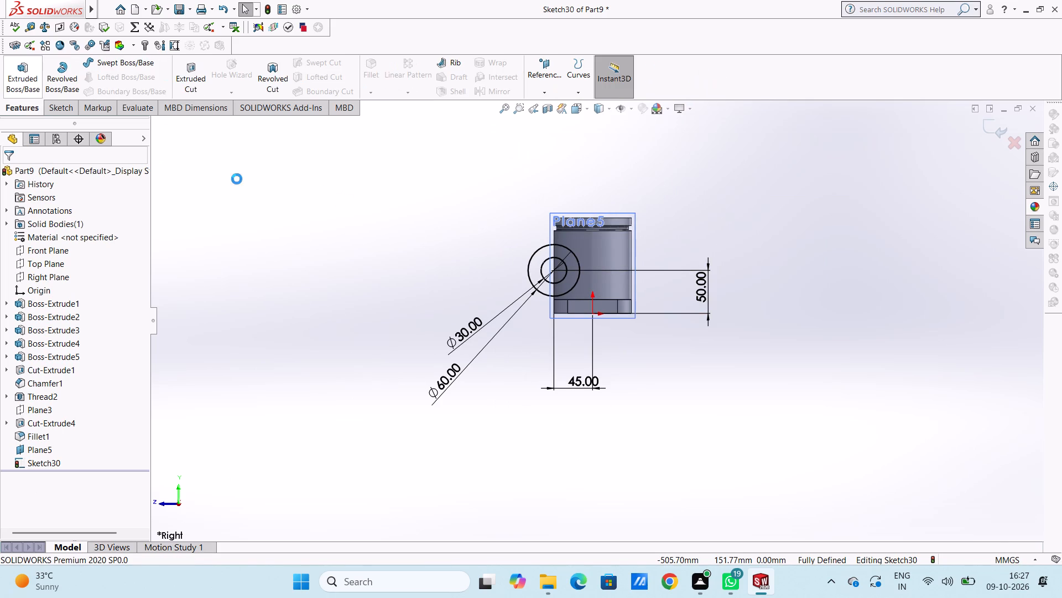
middle_drag(360, 217, 427, 343)
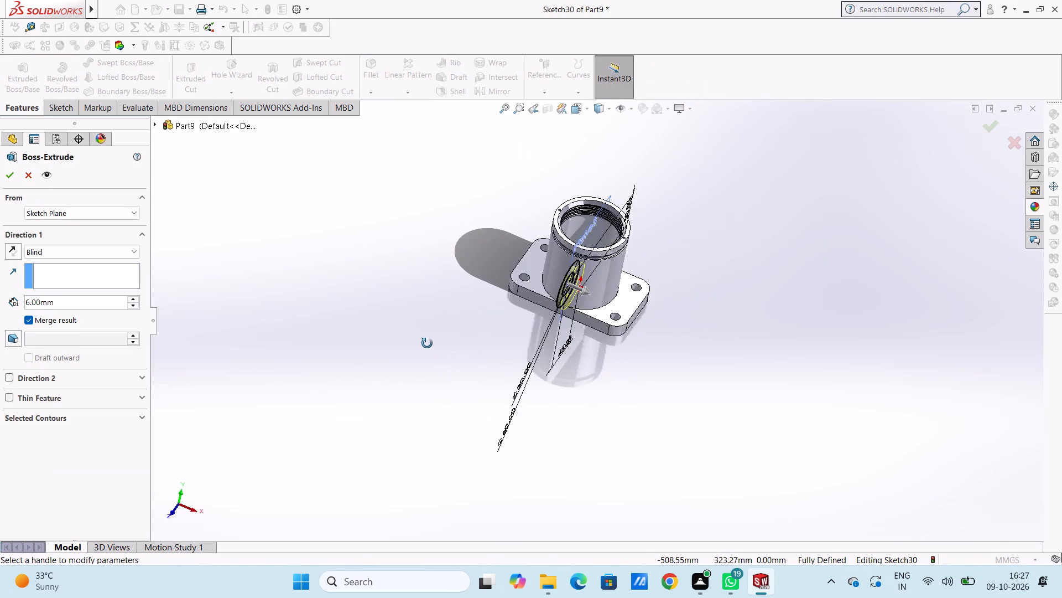
middle_drag(427, 343, 426, 343)
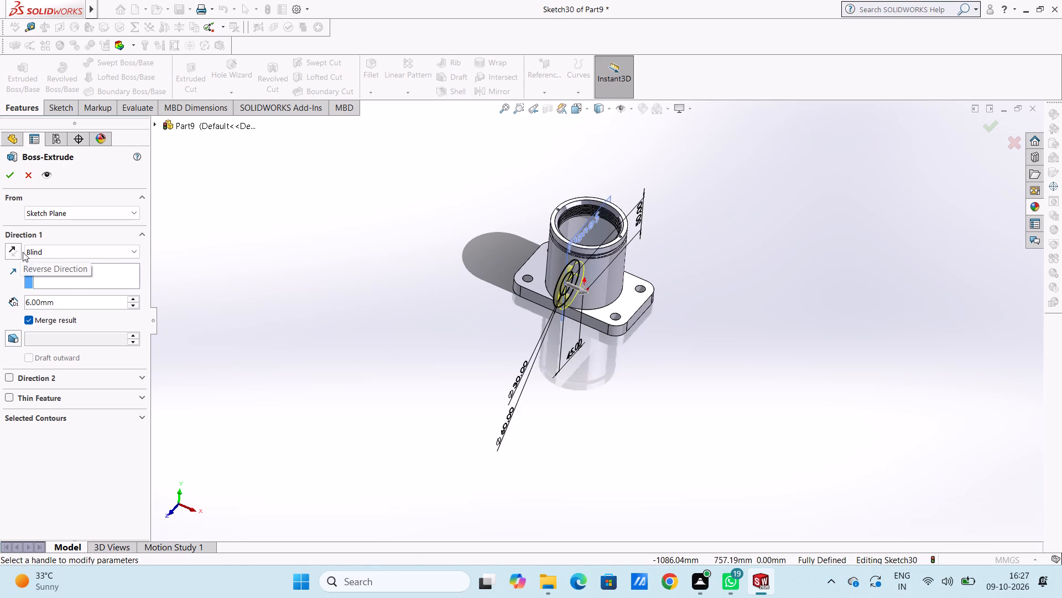
click(78, 250)
click(84, 325)
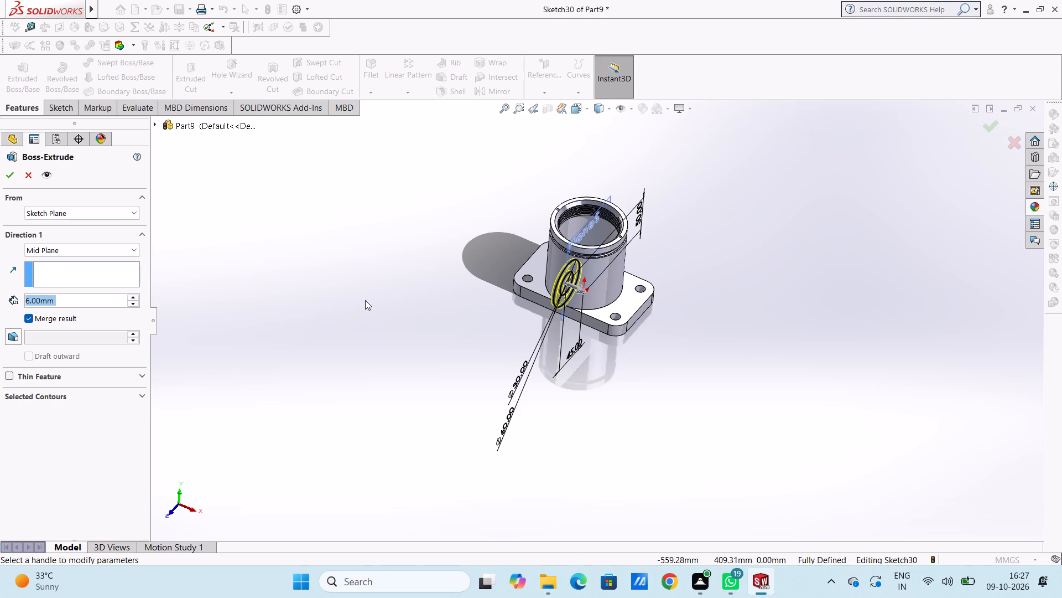
text(110)
key(Return)
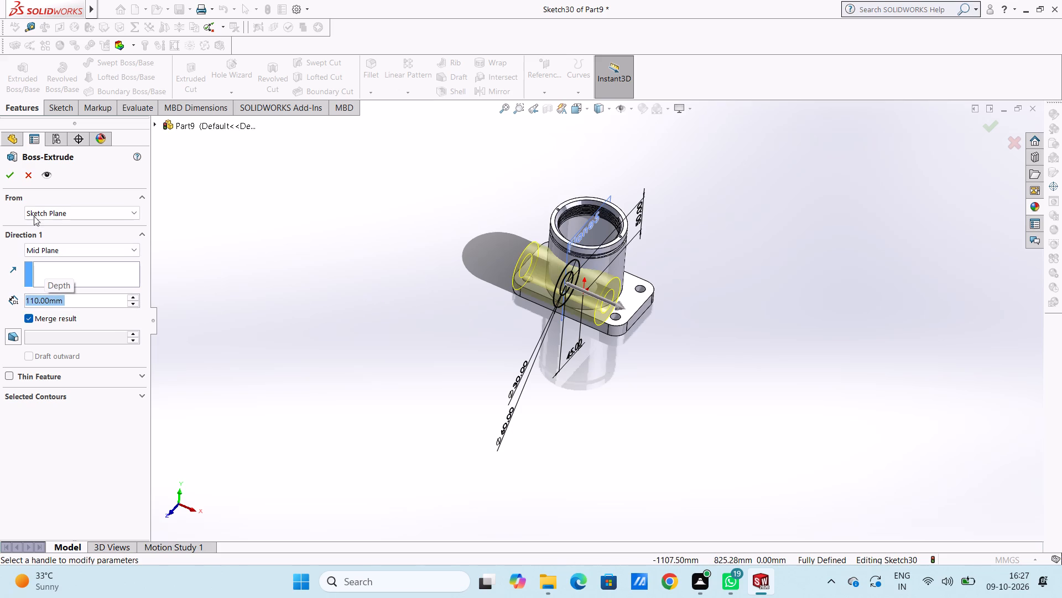
click(15, 178)
click(216, 262)
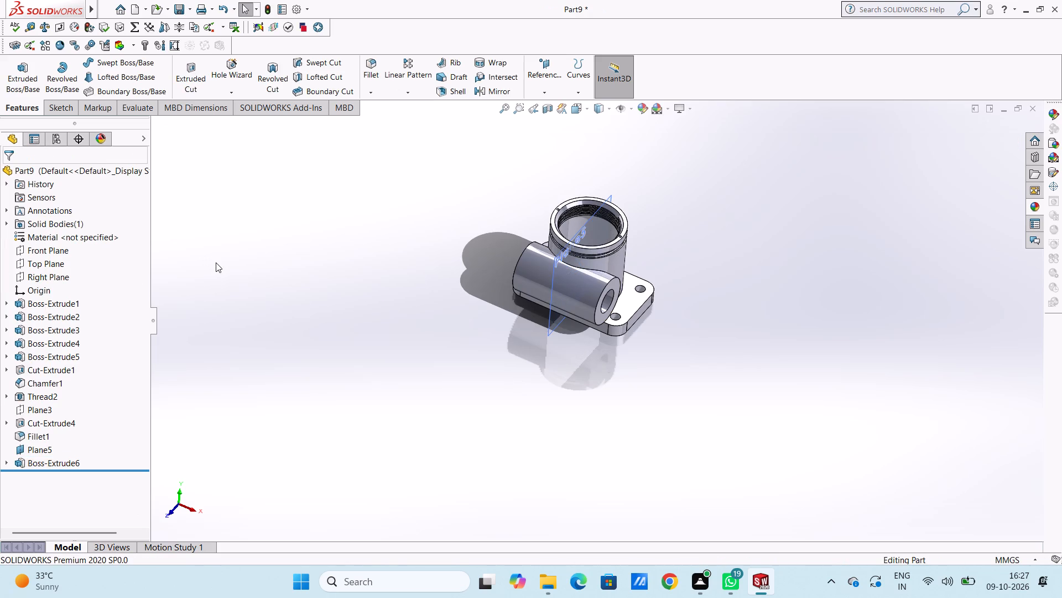
Hide Plane5, the reference plane used for the side tube's sketch.
click(54, 448)
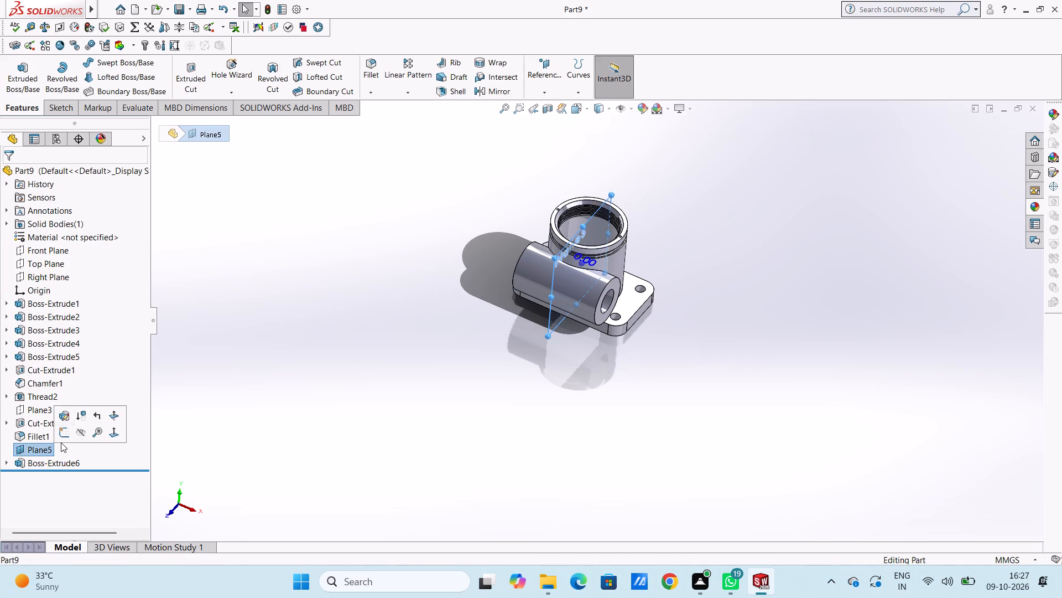
click(79, 431)
click(270, 405)
On the side tube's annular end face, sketch a circle of radius 15 mm centred on the bore and matching its edge.
middle_drag(399, 401, 414, 273)
middle_drag(454, 395, 340, 504)
middle_drag(473, 323, 487, 286)
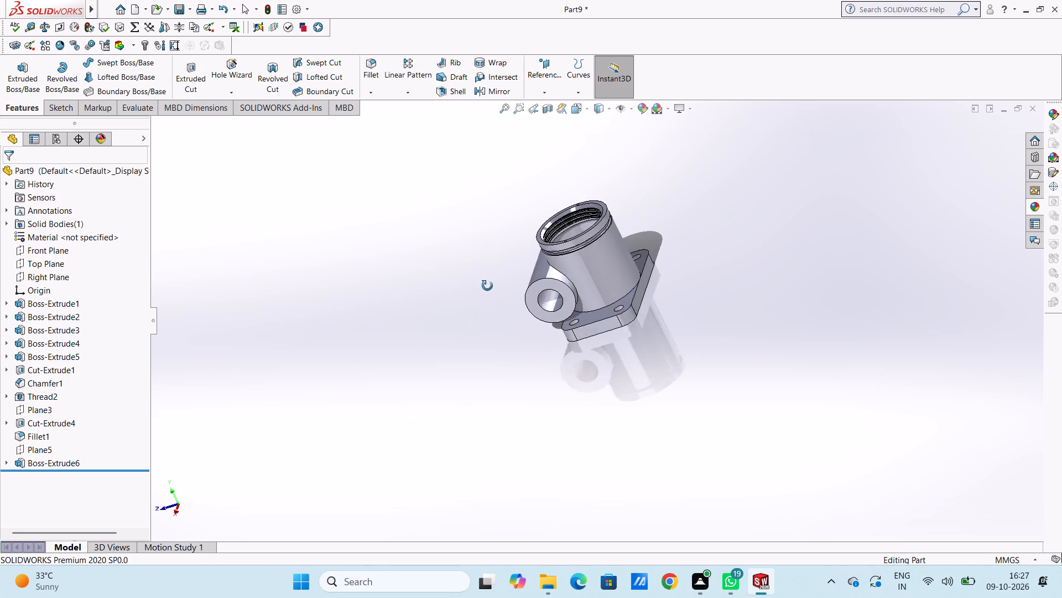
middle_drag(487, 286, 490, 233)
middle_drag(494, 300, 495, 303)
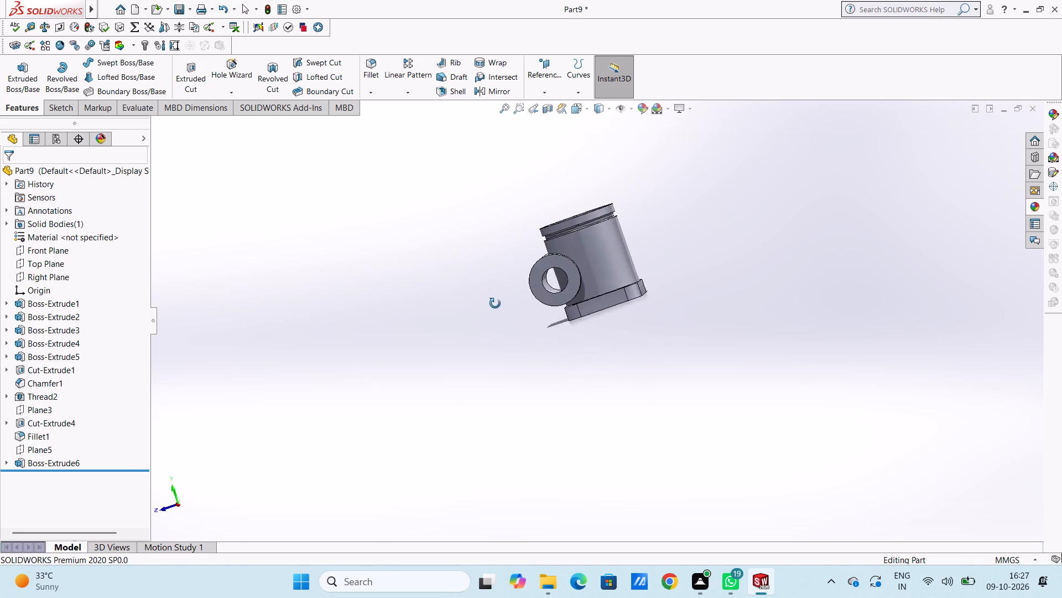
middle_drag(495, 303, 498, 311)
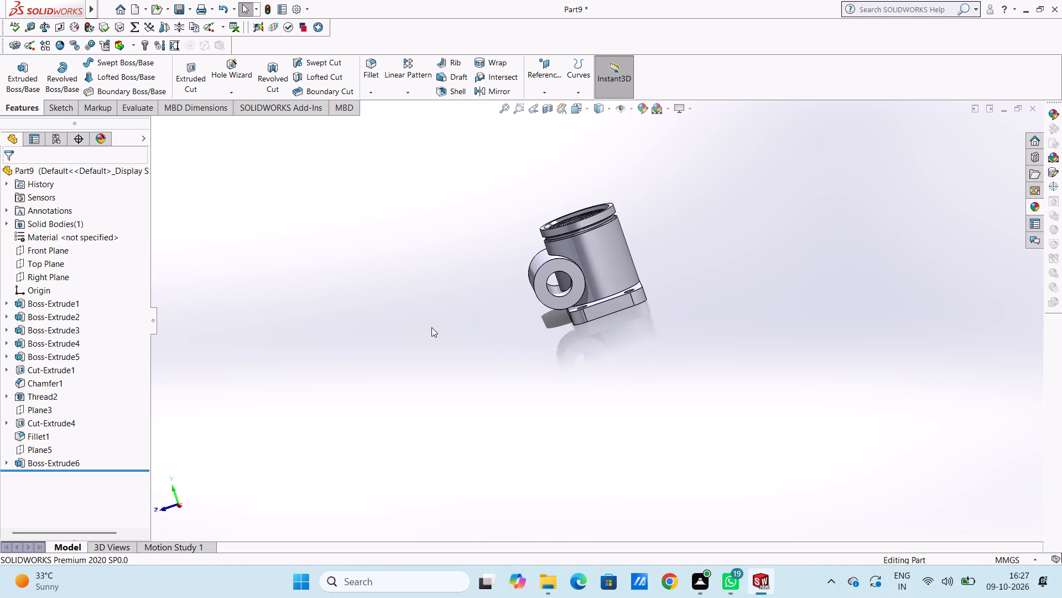
key(ctrl+1)
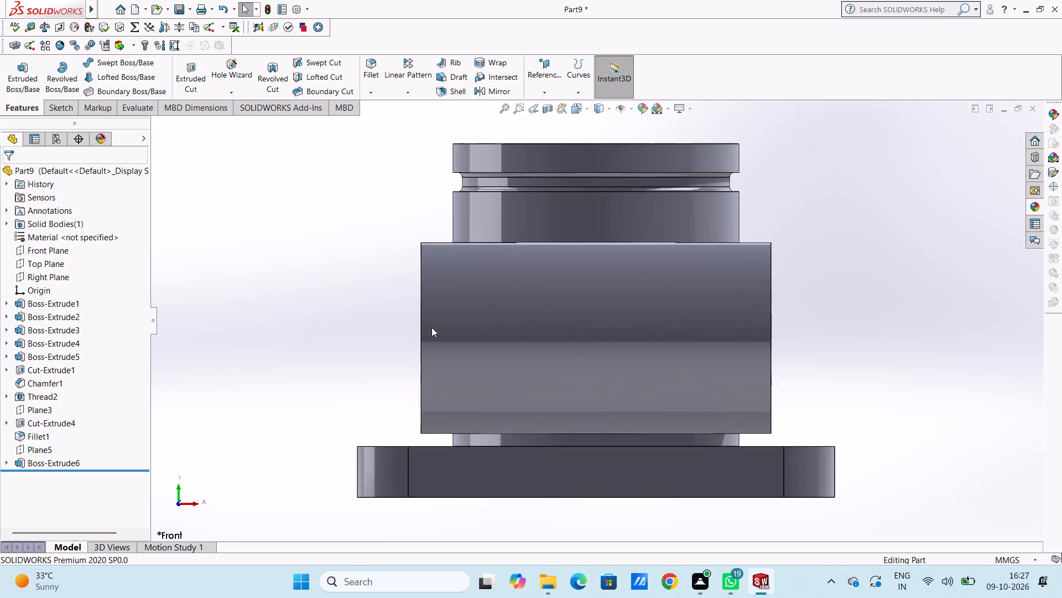
key(ctrl+4)
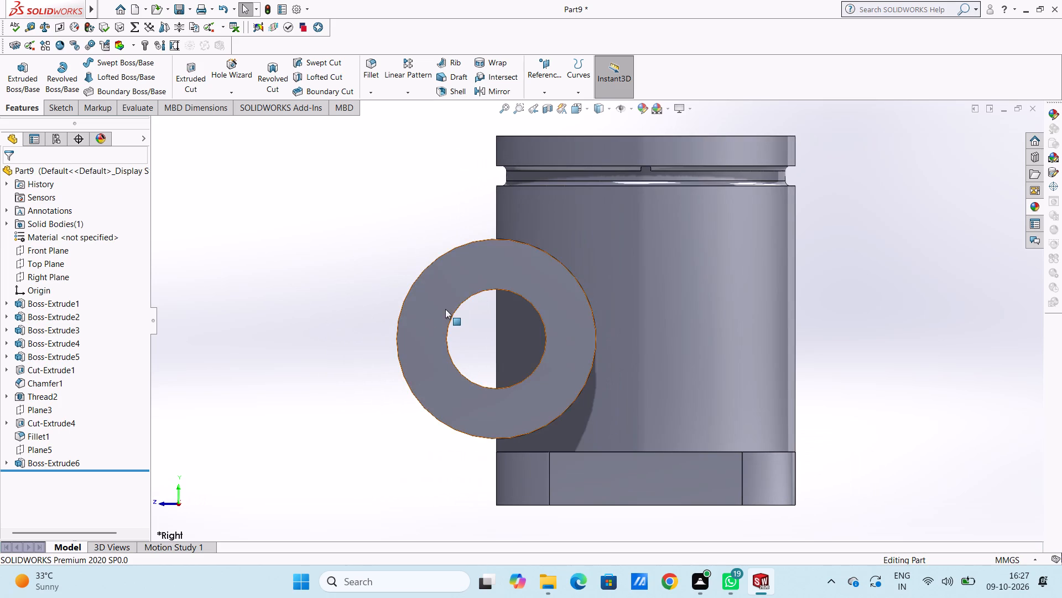
click(448, 302)
click(497, 267)
click(378, 273)
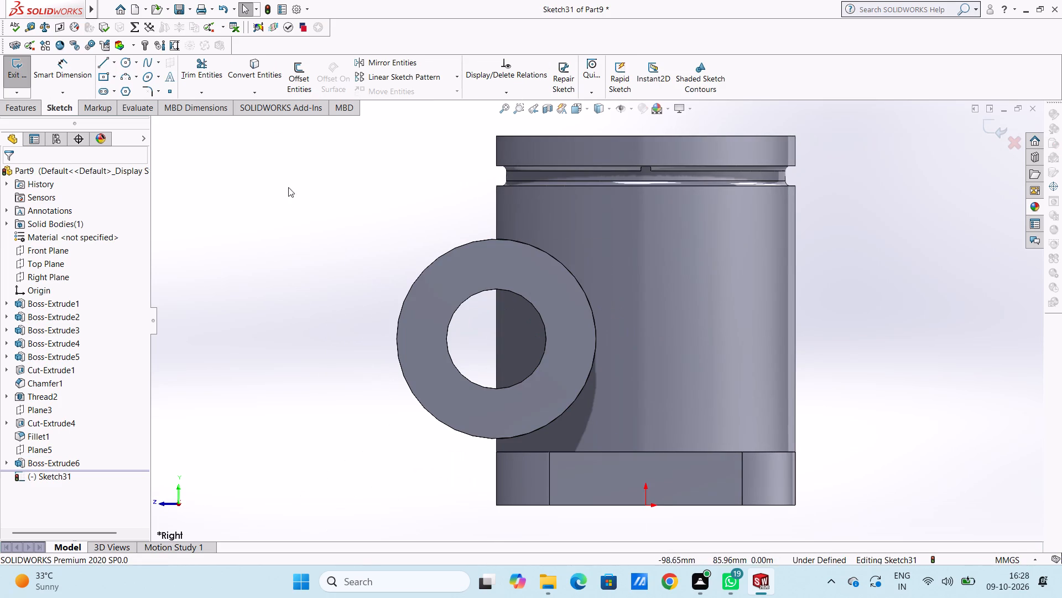
click(123, 63)
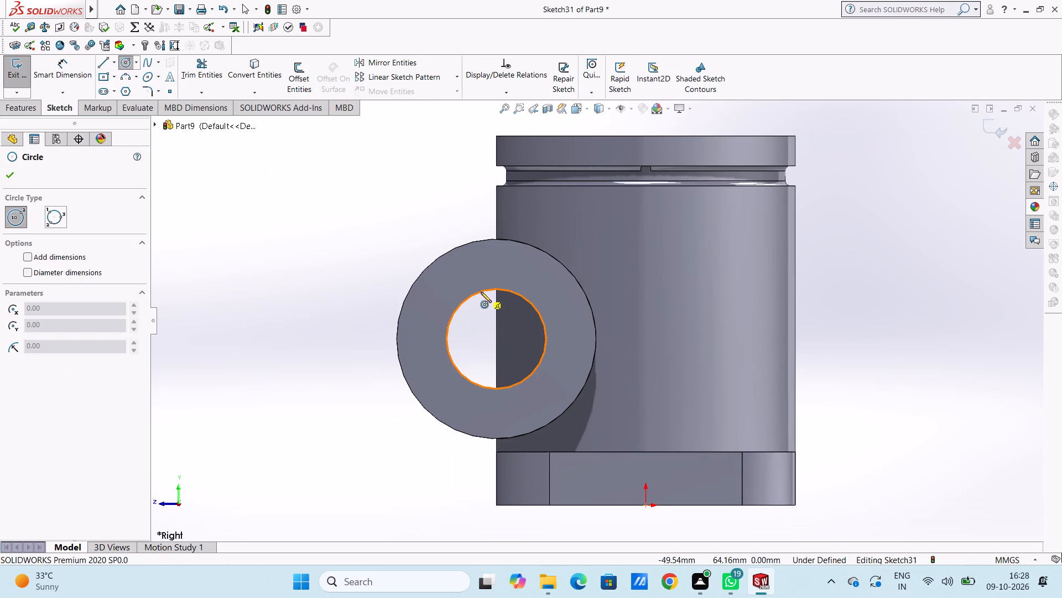
click(496, 339)
click(453, 357)
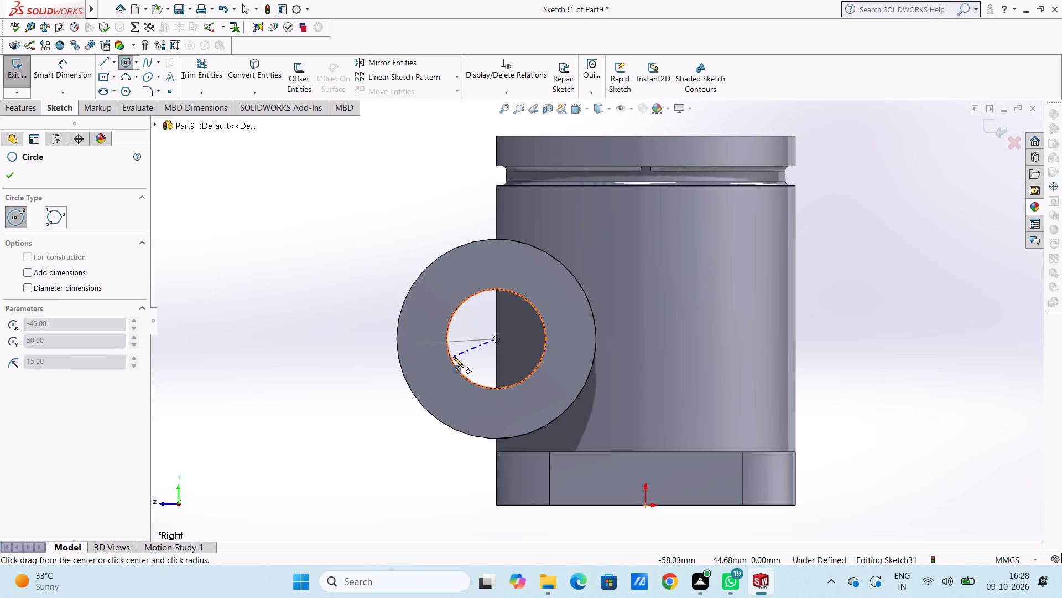
click(14, 182)
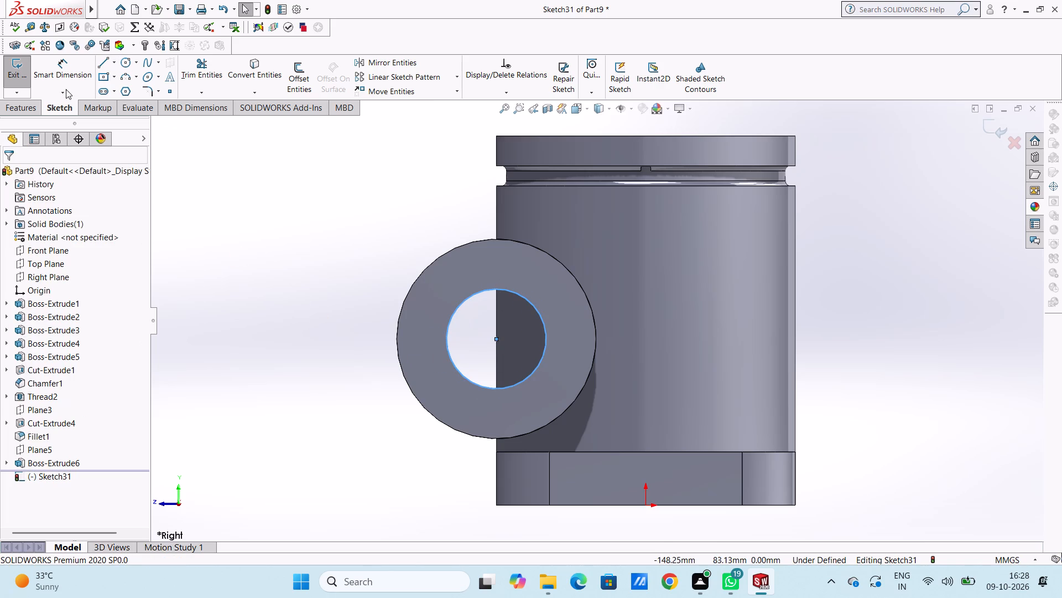
Dimension the new circle's diameter as 30 mm.
click(67, 79)
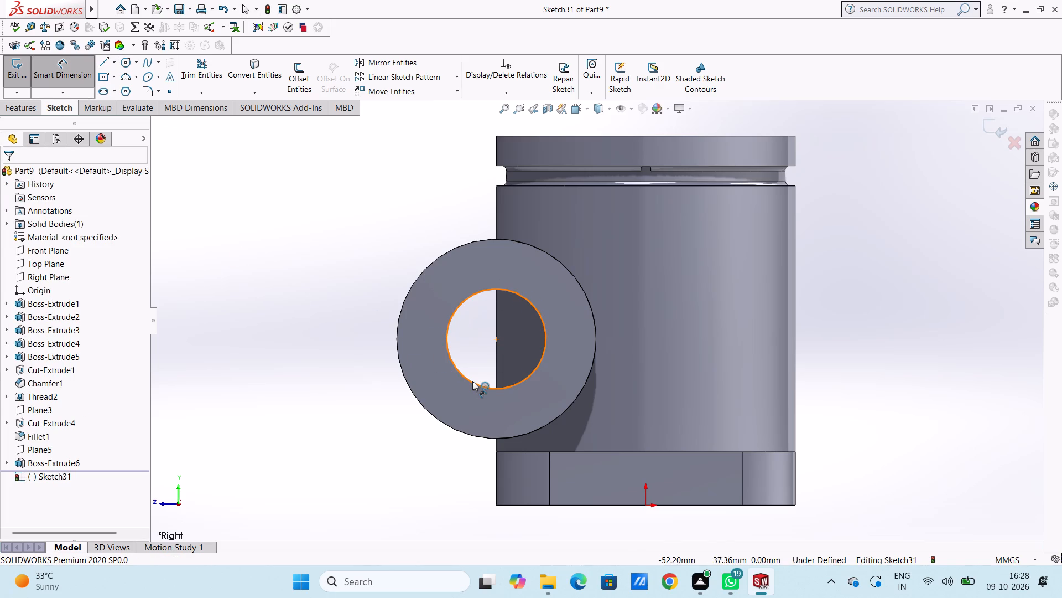
click(472, 381)
scroll(391, 412, up, 4)
click(412, 416)
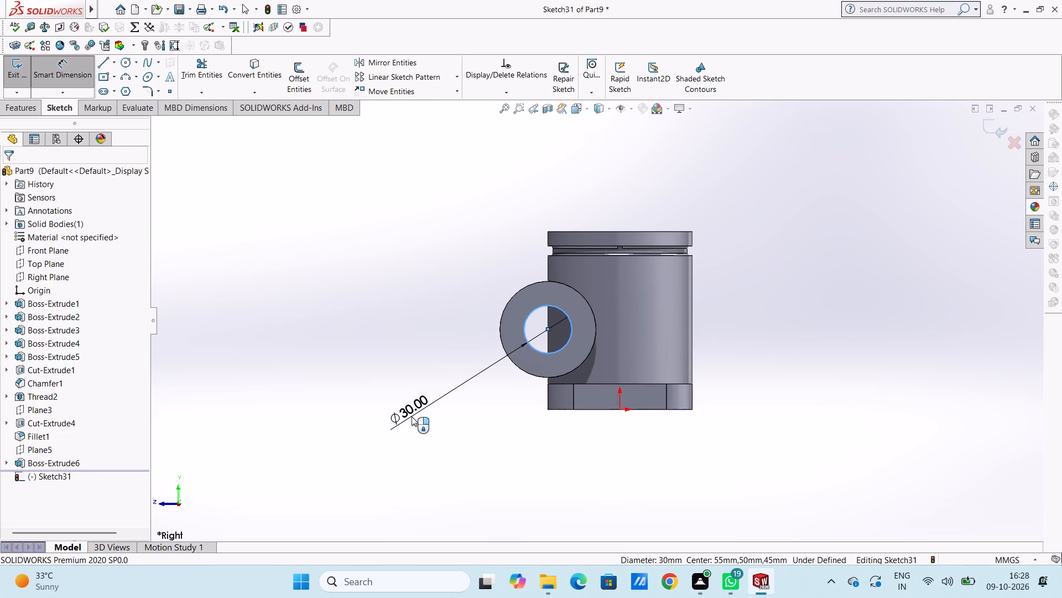
click(365, 403)
click(362, 382)
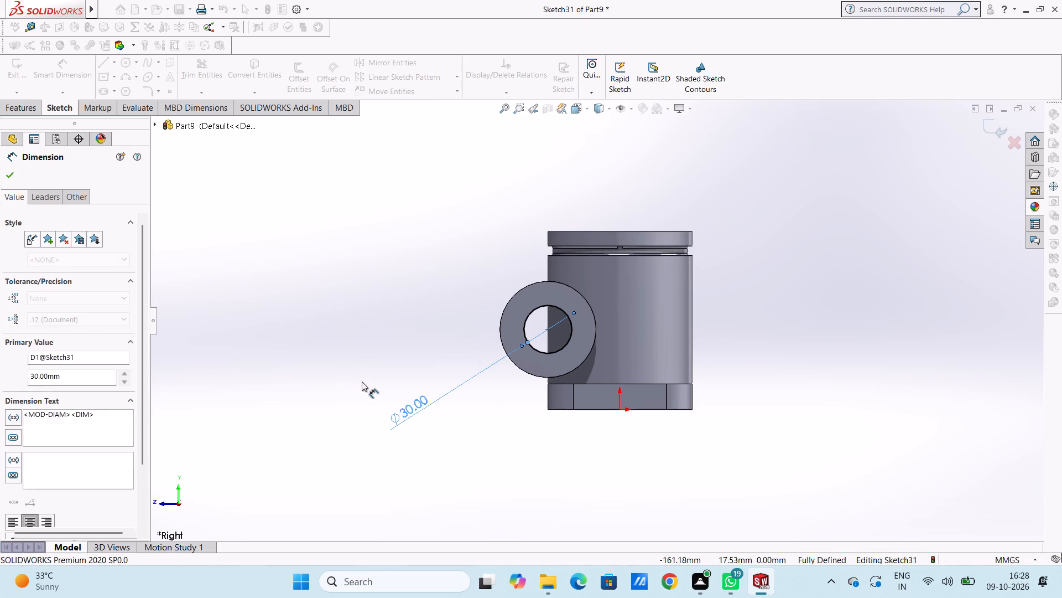
click(61, 74)
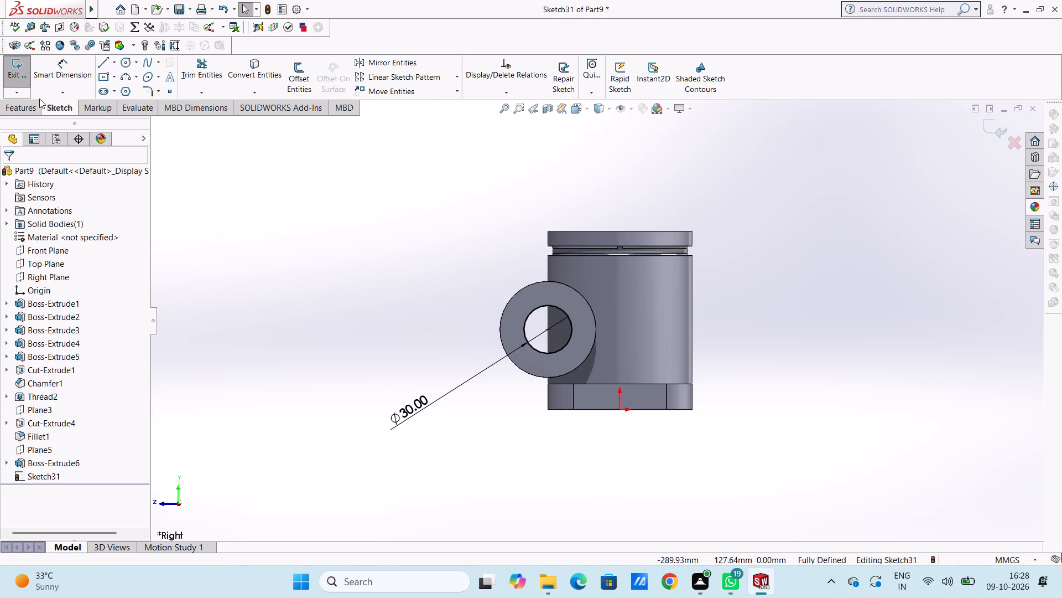
Cut-extrude the 30 mm circle through the side tube, Blind, 110 mm deep.
click(25, 102)
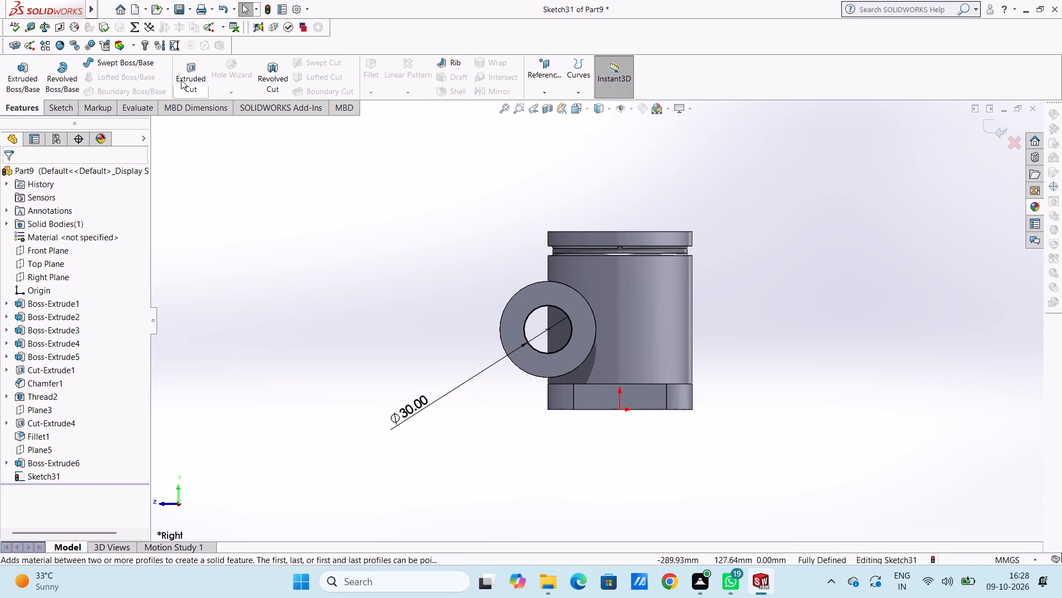
click(181, 80)
middle_drag(373, 250, 451, 308)
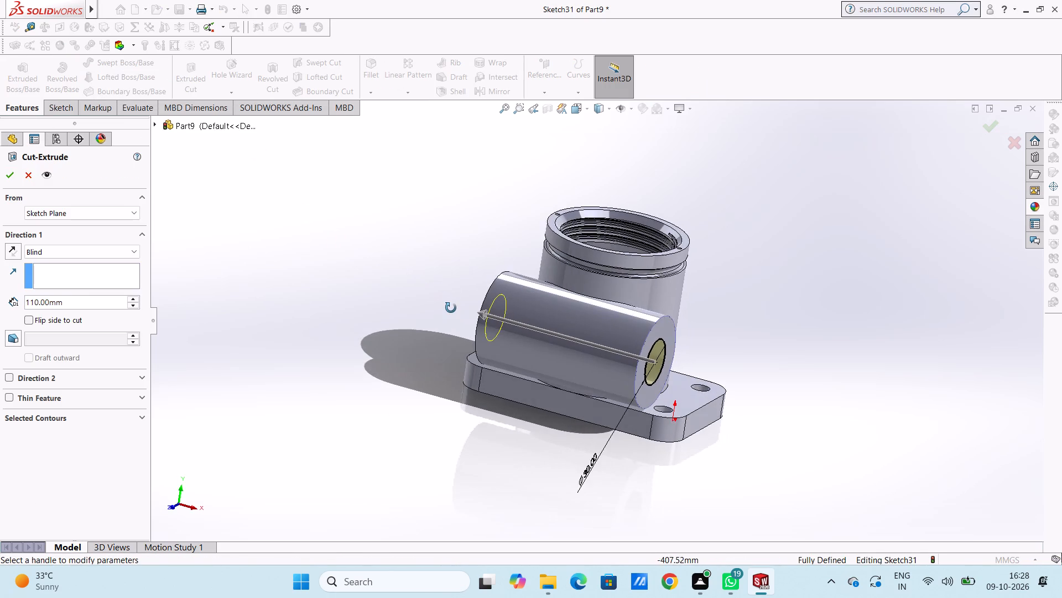
middle_drag(451, 308, 465, 327)
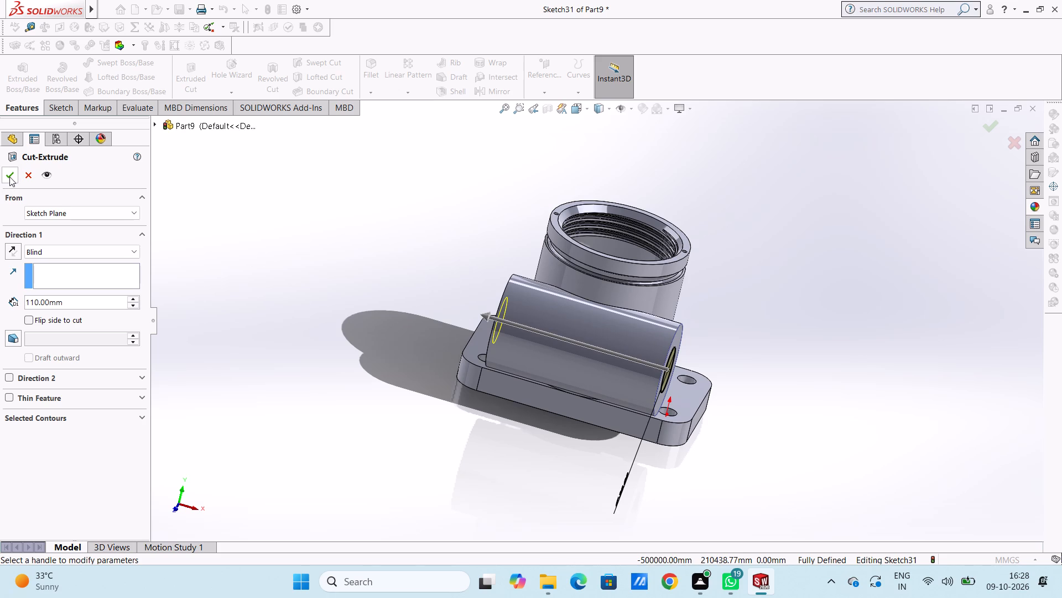
click(9, 176)
click(285, 291)
Examine the part from all sides, checking the side tube's bore, the base plate's underside and the inside of the threaded cylinder.
middle_drag(366, 337, 293, 248)
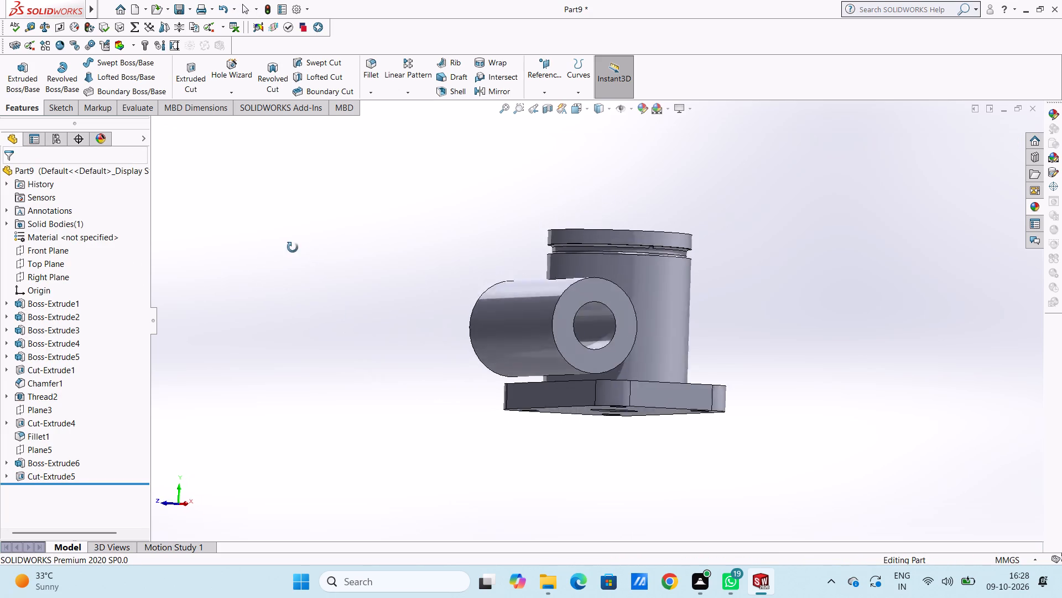
middle_drag(293, 248, 265, 253)
middle_drag(308, 333, 330, 337)
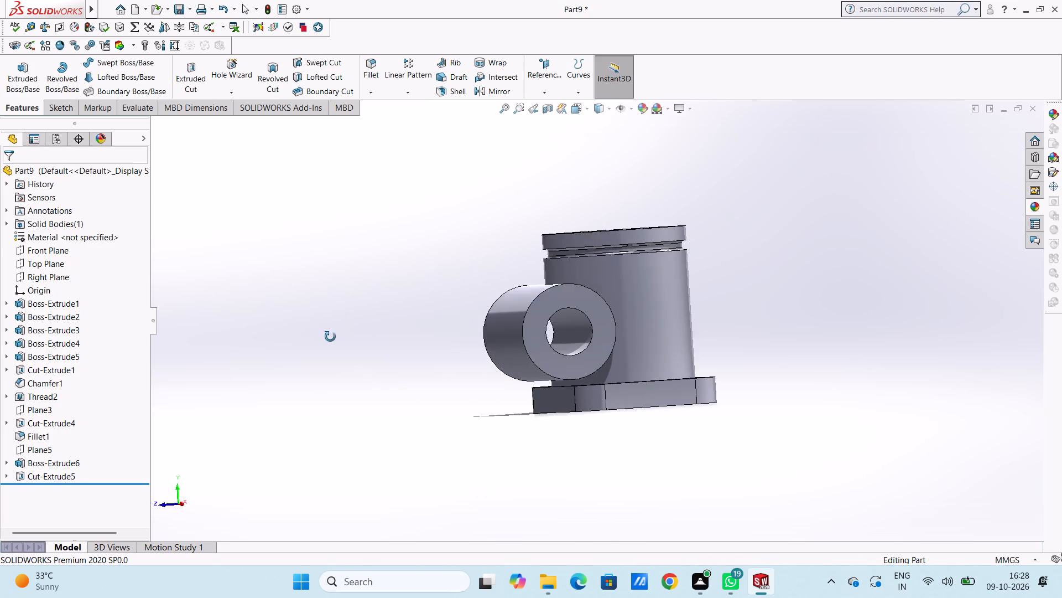
middle_drag(330, 337, 331, 279)
middle_drag(358, 367, 319, 424)
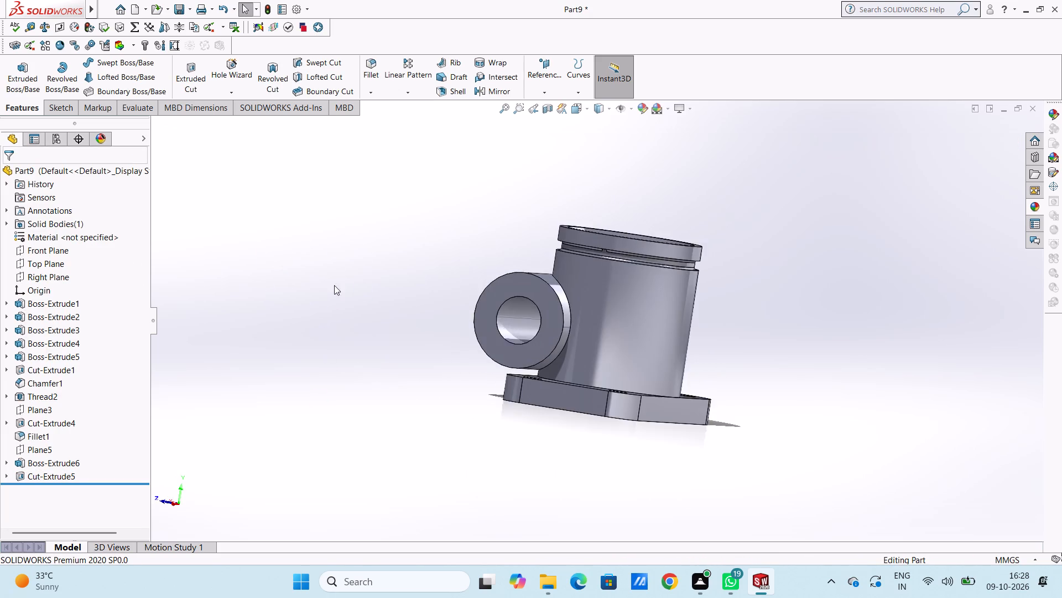
middle_drag(339, 271, 385, 458)
middle_drag(429, 323, 448, 268)
middle_drag(423, 368, 469, 237)
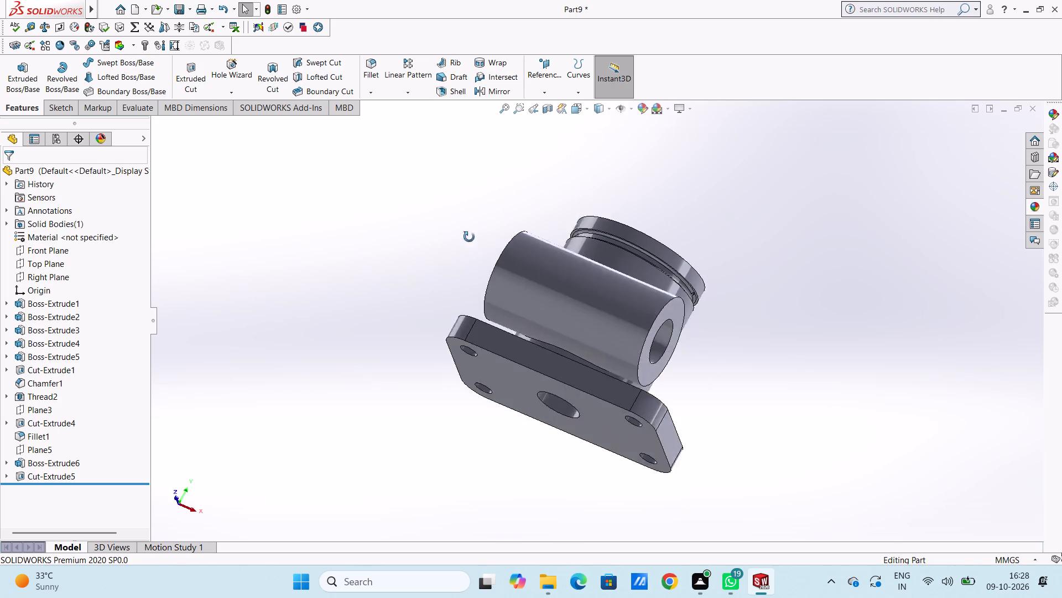
middle_drag(469, 237, 387, 188)
middle_drag(394, 292, 436, 262)
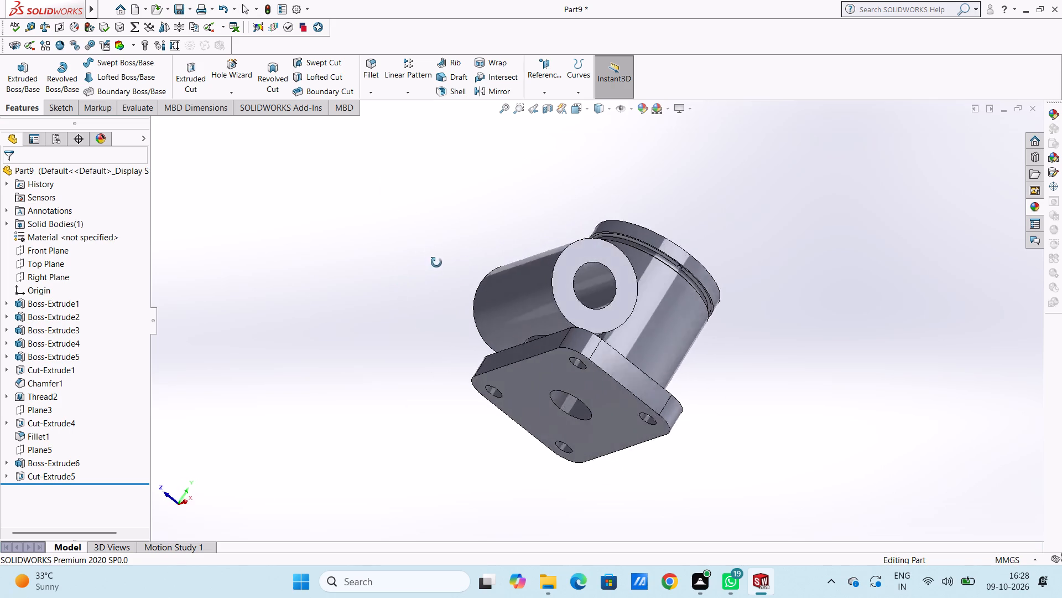
middle_drag(436, 262, 369, 430)
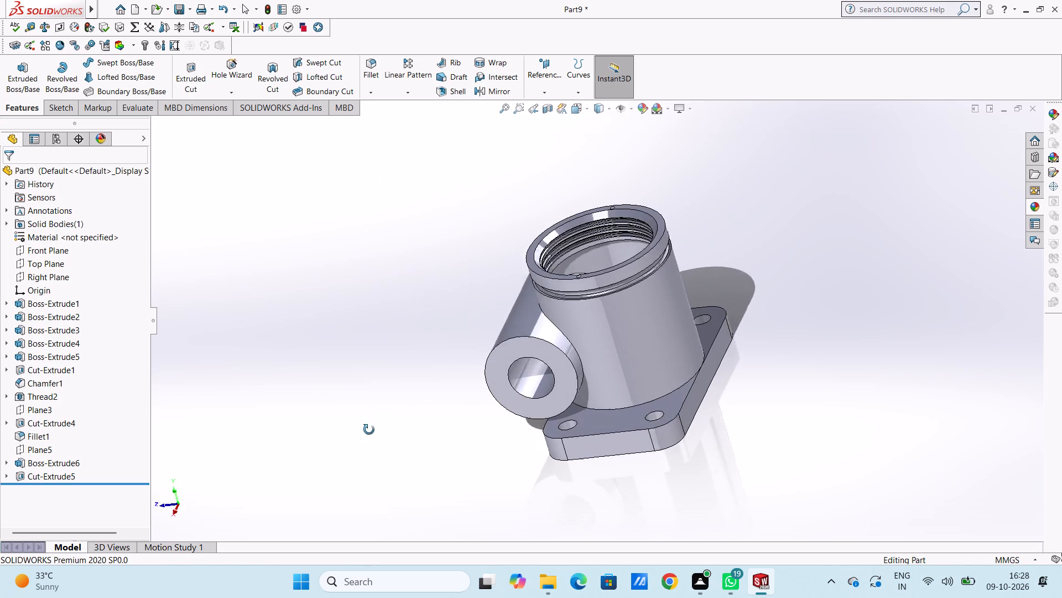
middle_drag(369, 430, 368, 496)
middle_drag(364, 365, 360, 417)
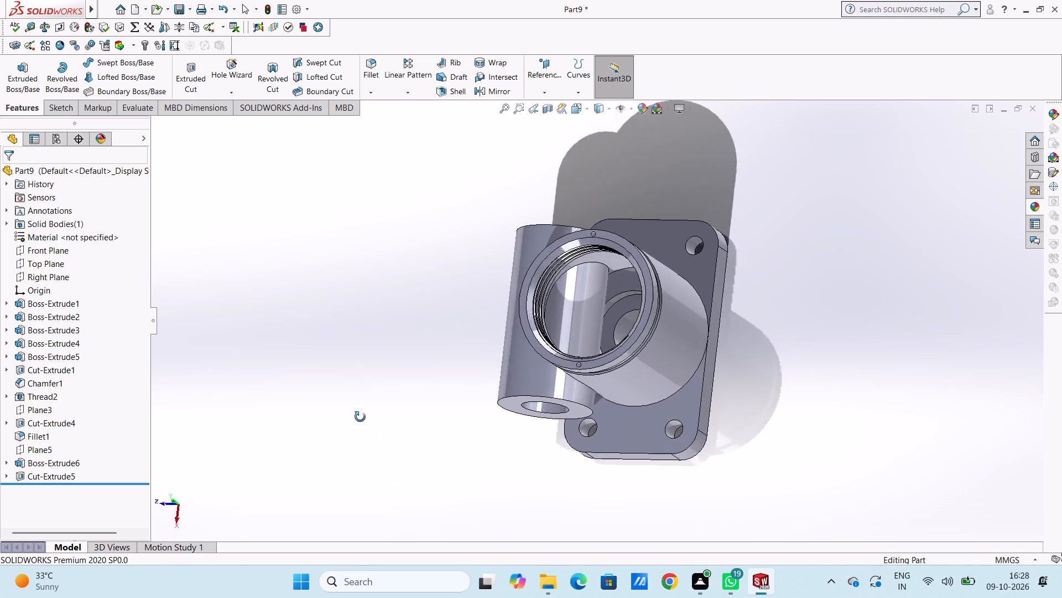
middle_drag(360, 417, 397, 362)
middle_drag(399, 478, 387, 330)
middle_drag(405, 453, 392, 293)
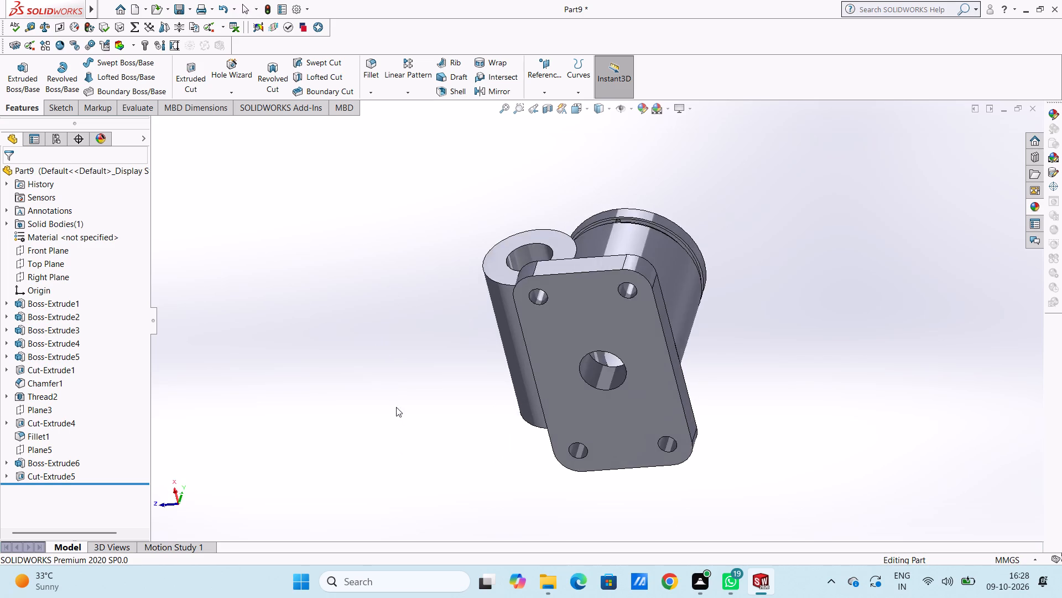
middle_drag(396, 403, 386, 487)
middle_drag(363, 243, 421, 429)
middle_drag(425, 352, 391, 314)
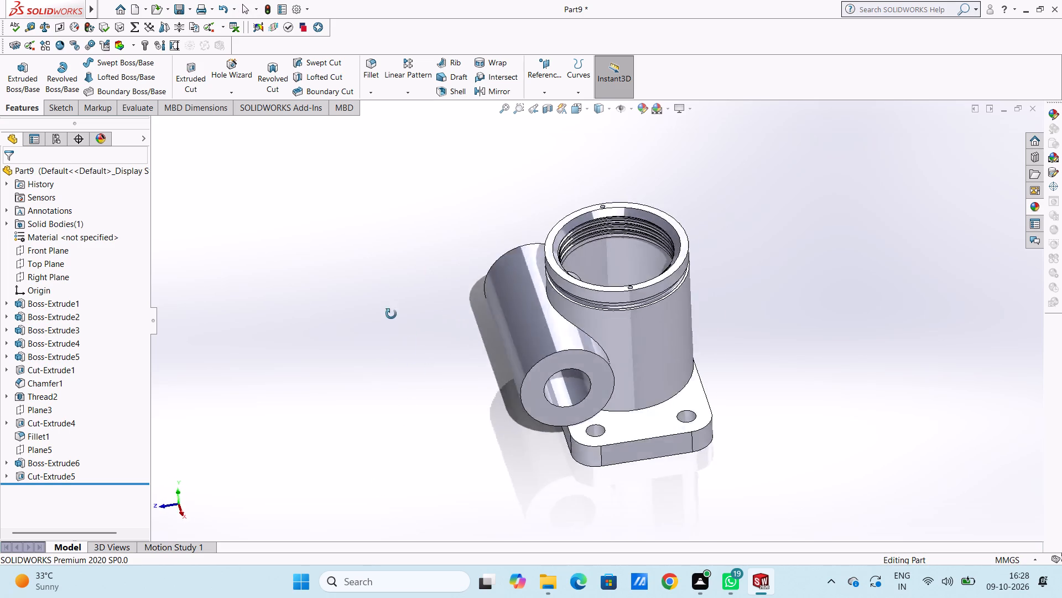
middle_drag(391, 314, 387, 440)
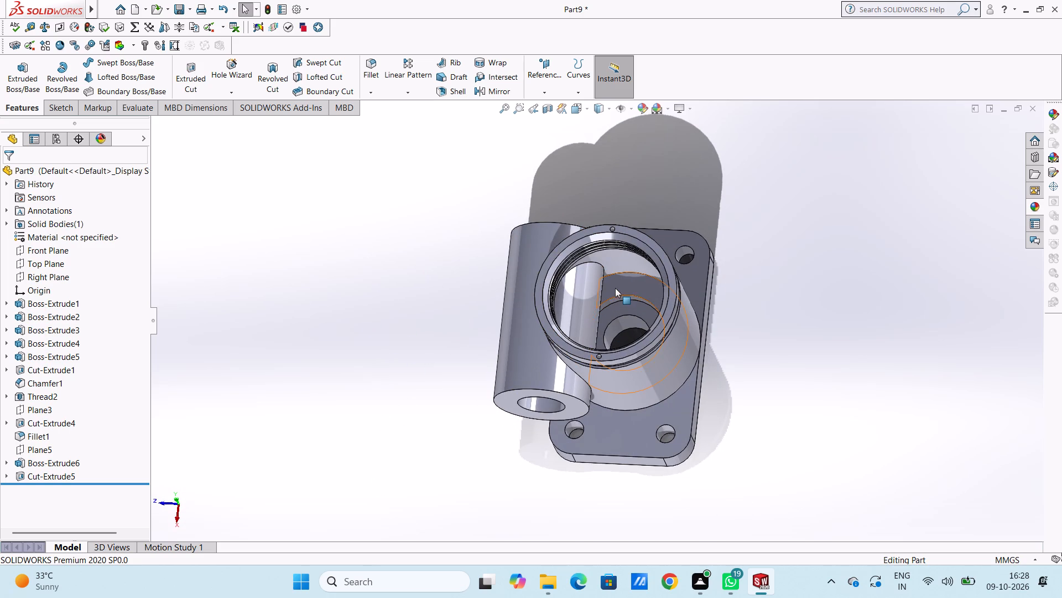
On the annular floor face inside the threaded cylinder, sketch a circle of radius 40 mm centred on the origin.
click(615, 283)
click(662, 252)
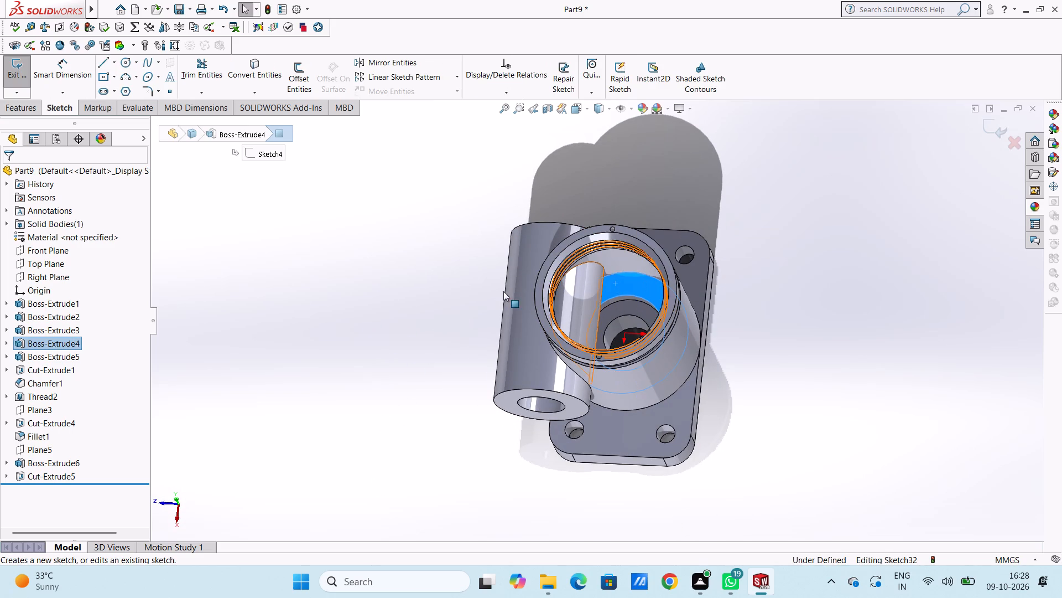
click(439, 308)
middle_drag(421, 307, 459, 310)
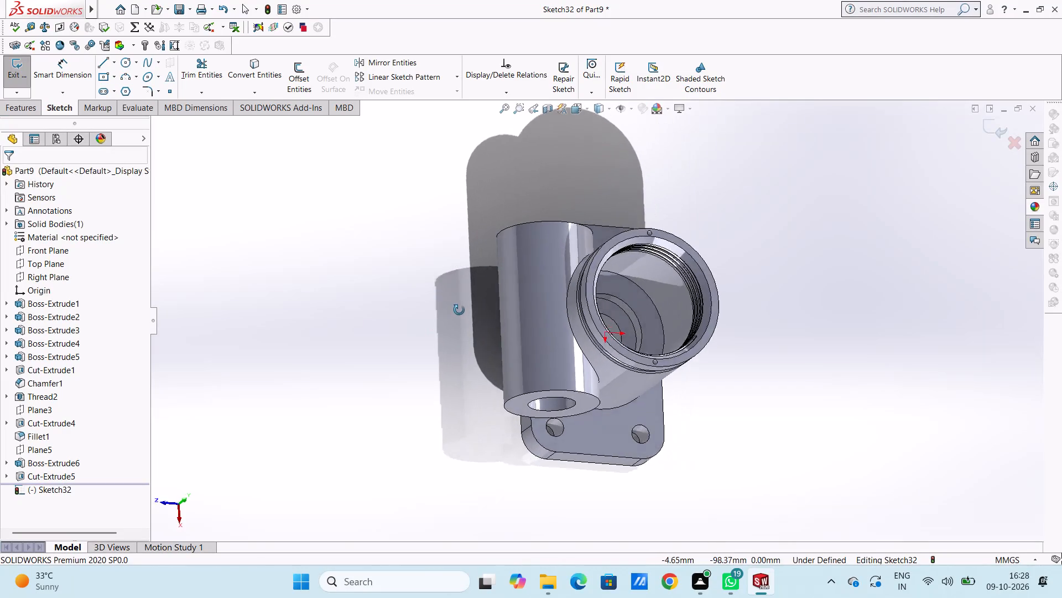
middle_drag(459, 310, 412, 290)
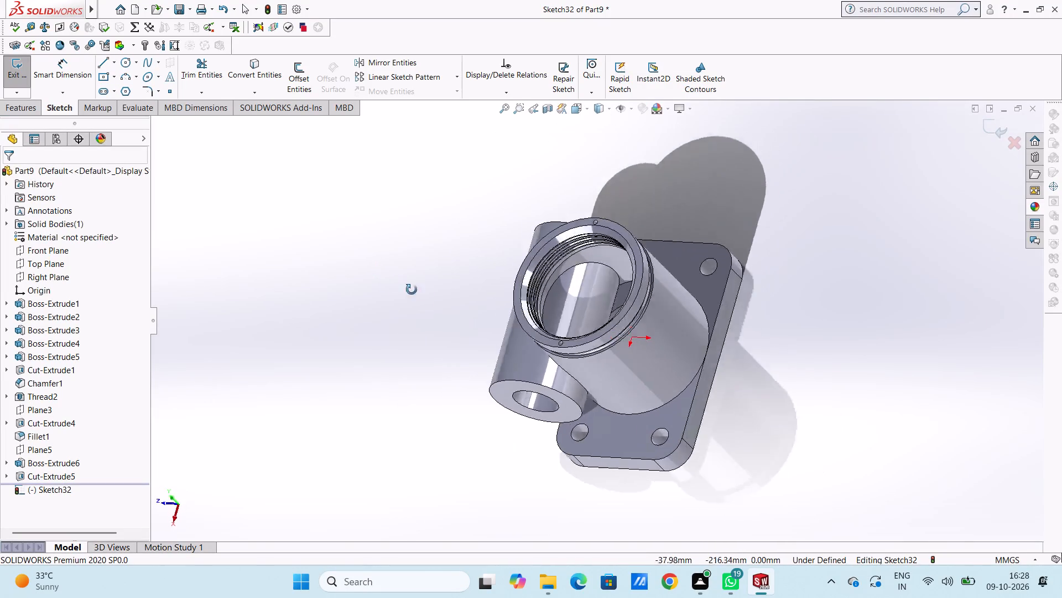
middle_drag(412, 290, 431, 330)
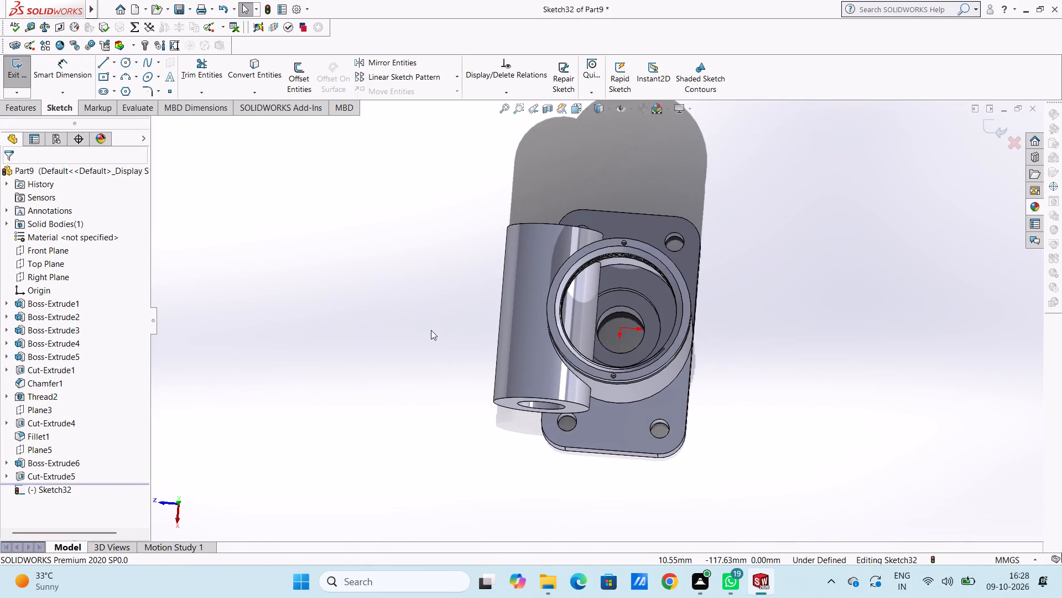
key(ctrl+5)
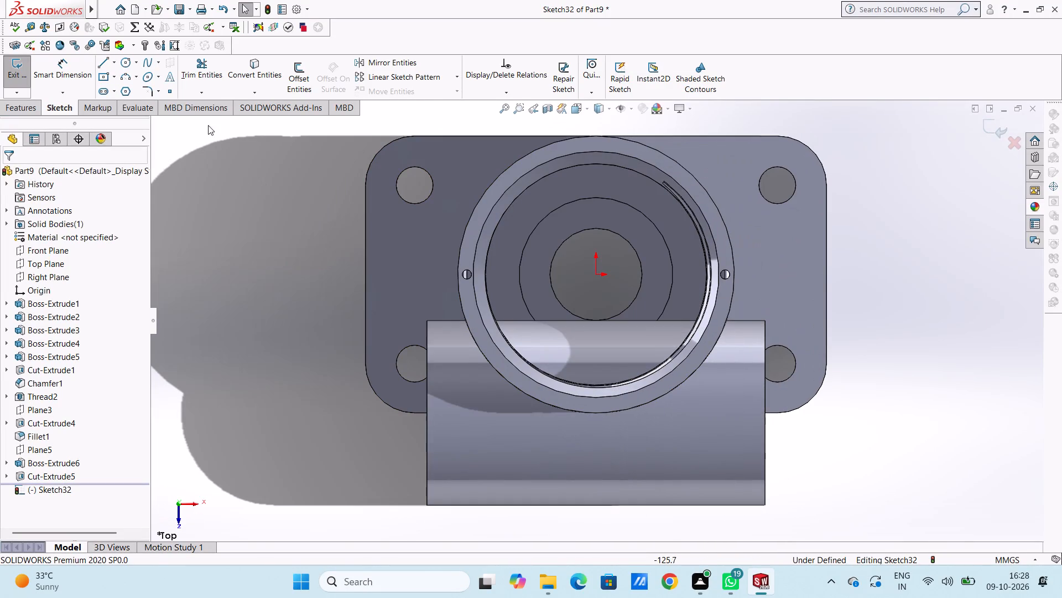
click(126, 63)
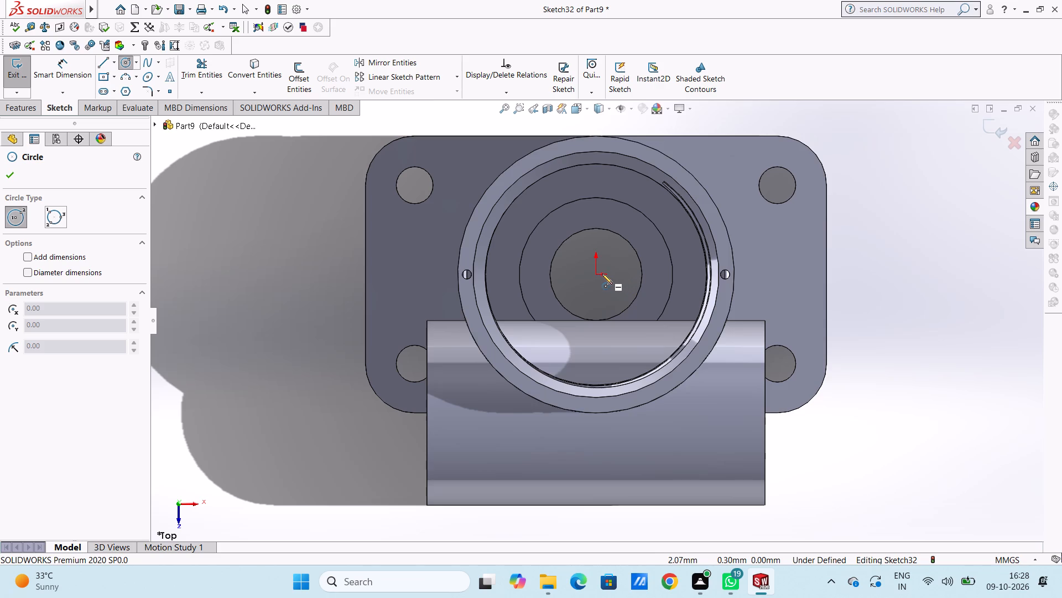
click(598, 276)
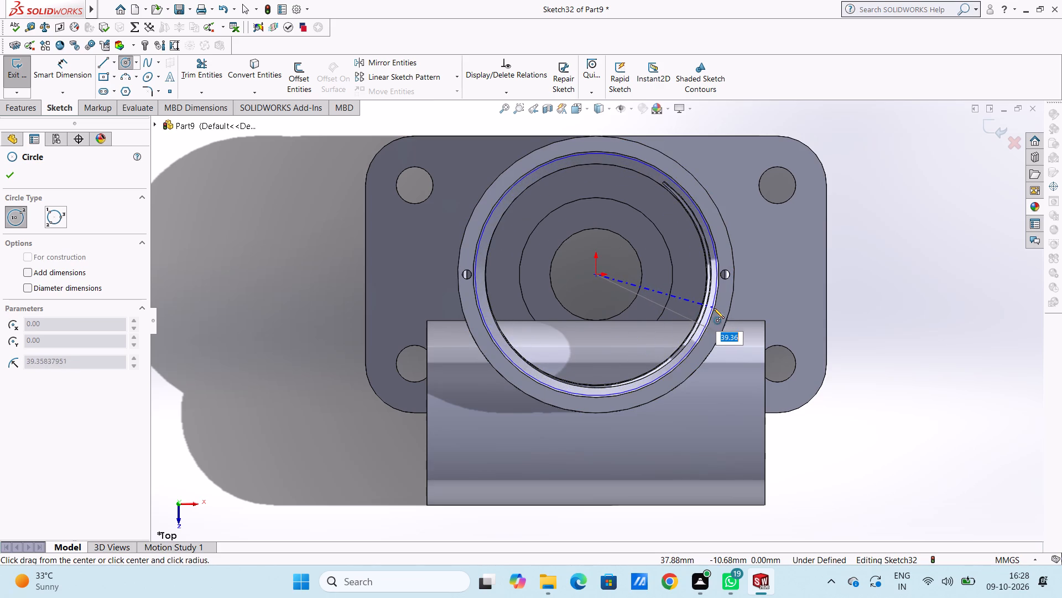
click(714, 308)
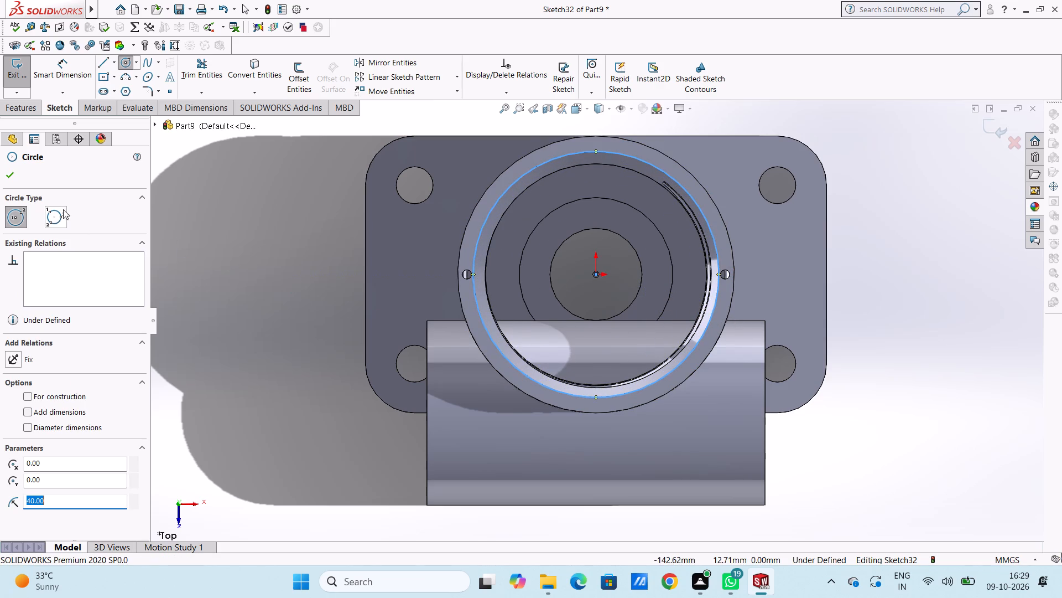
click(14, 176)
Dimension the new circle's diameter as 80 mm.
click(79, 64)
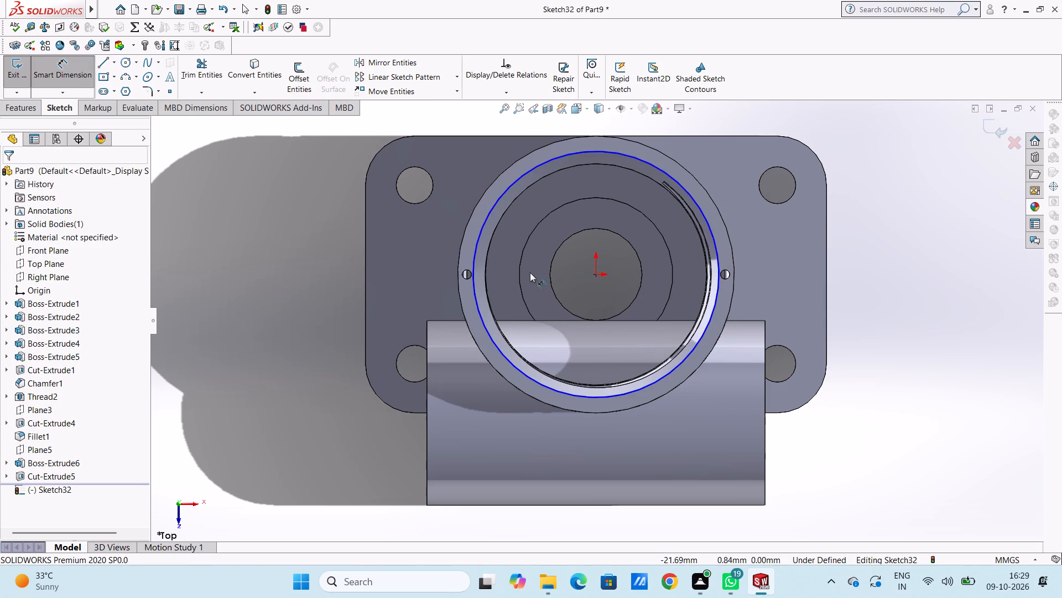
scroll(530, 272, up, 4)
click(539, 282)
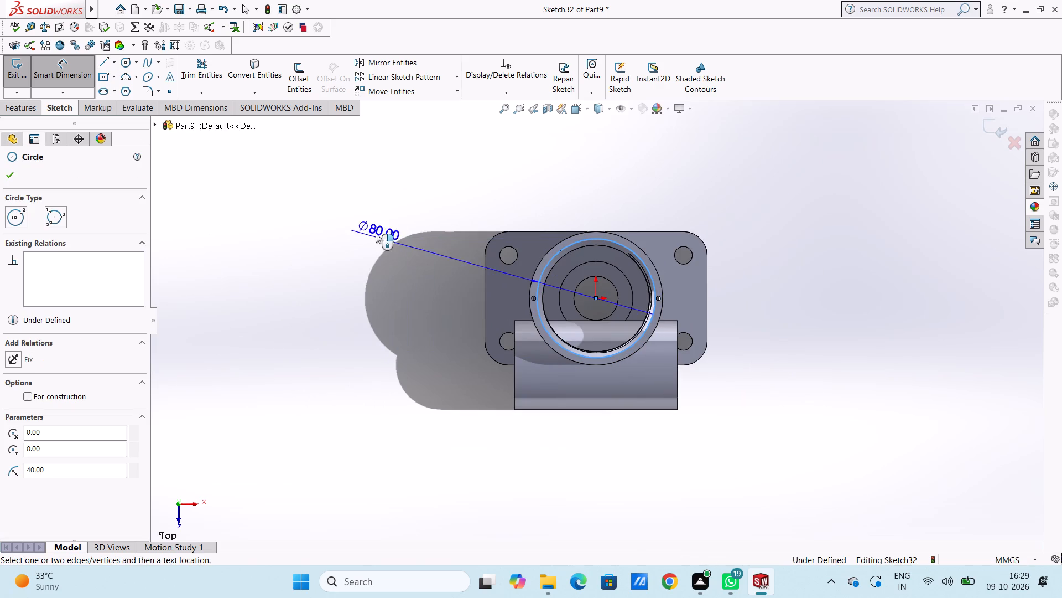
click(381, 206)
click(330, 187)
click(324, 190)
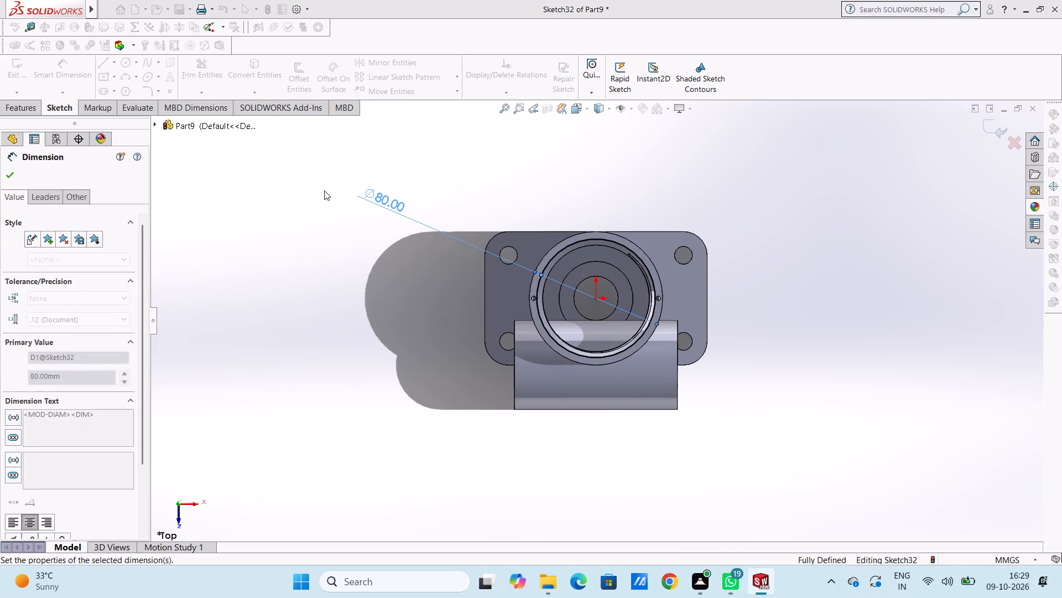
middle_drag(368, 319, 340, 335)
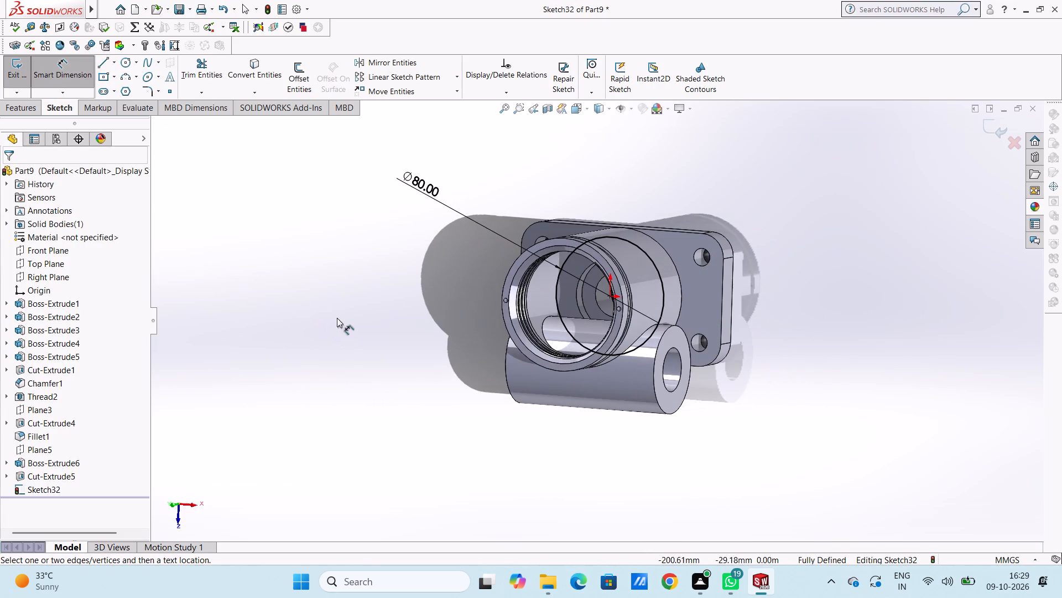
click(69, 75)
Cut-extrude the 80 mm circle Blind, 50 mm deep, with the direction reversed towards the cylinder's open end.
click(32, 107)
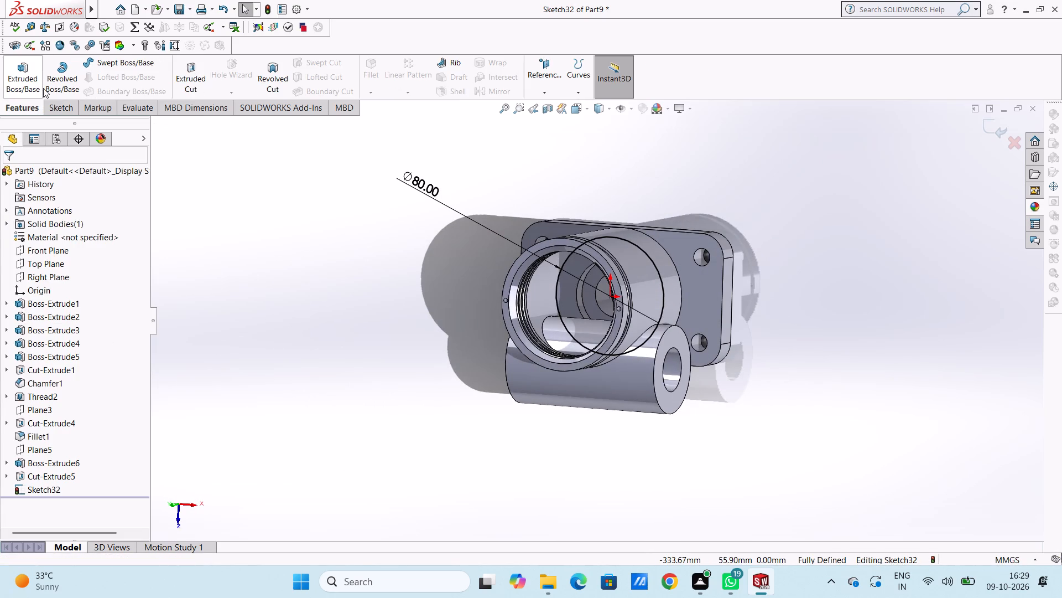
click(191, 79)
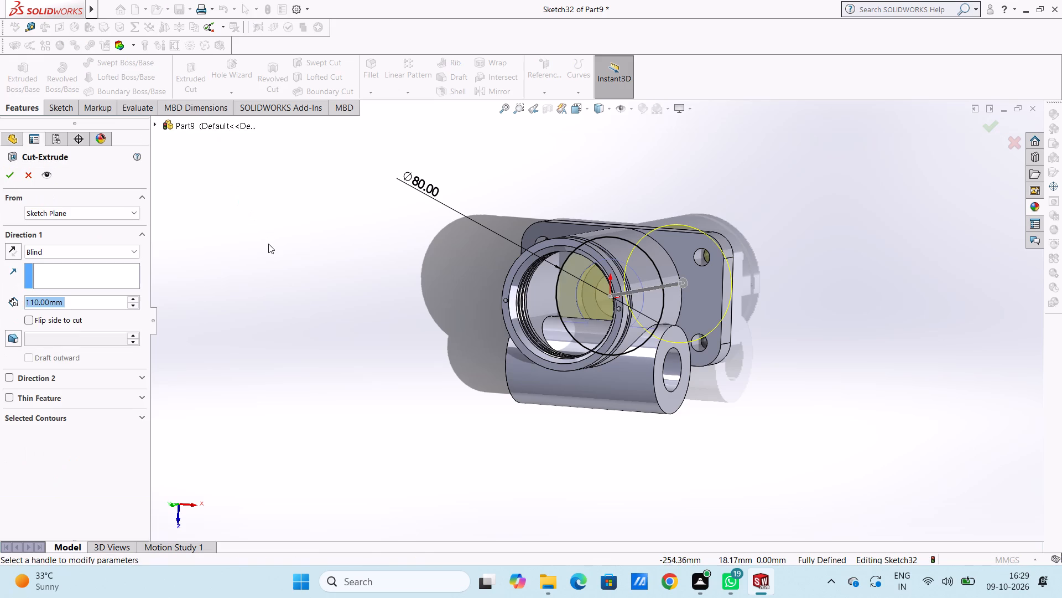
click(11, 246)
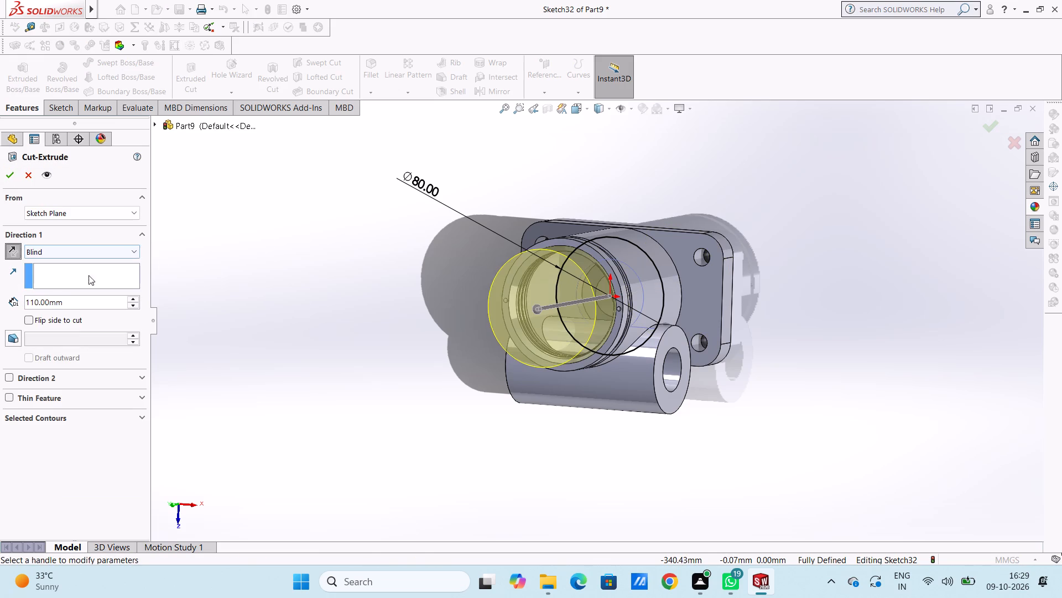
click(103, 300)
click(103, 300)
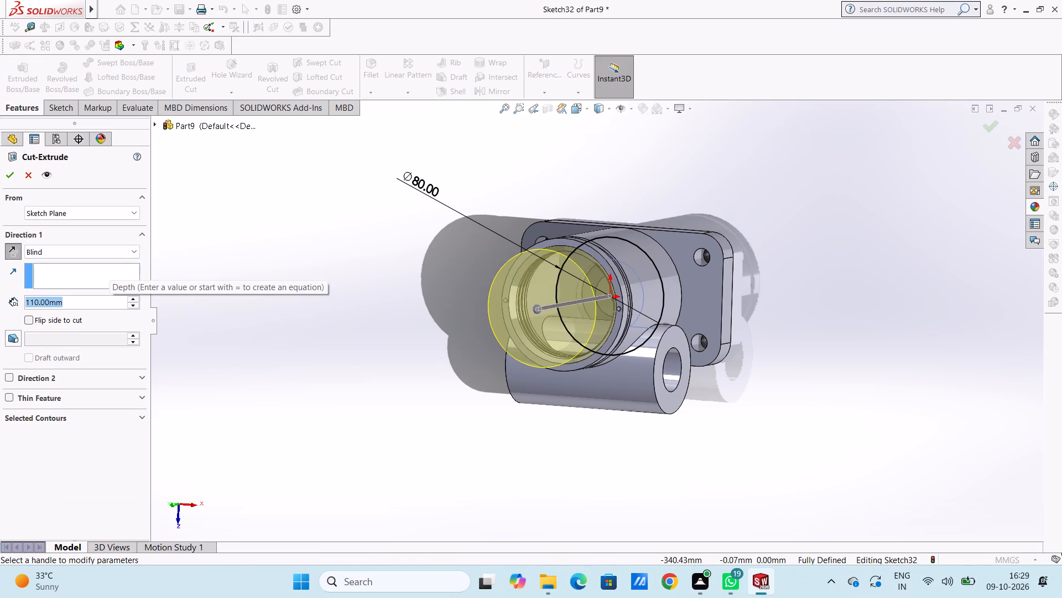
text(50)
key(Return)
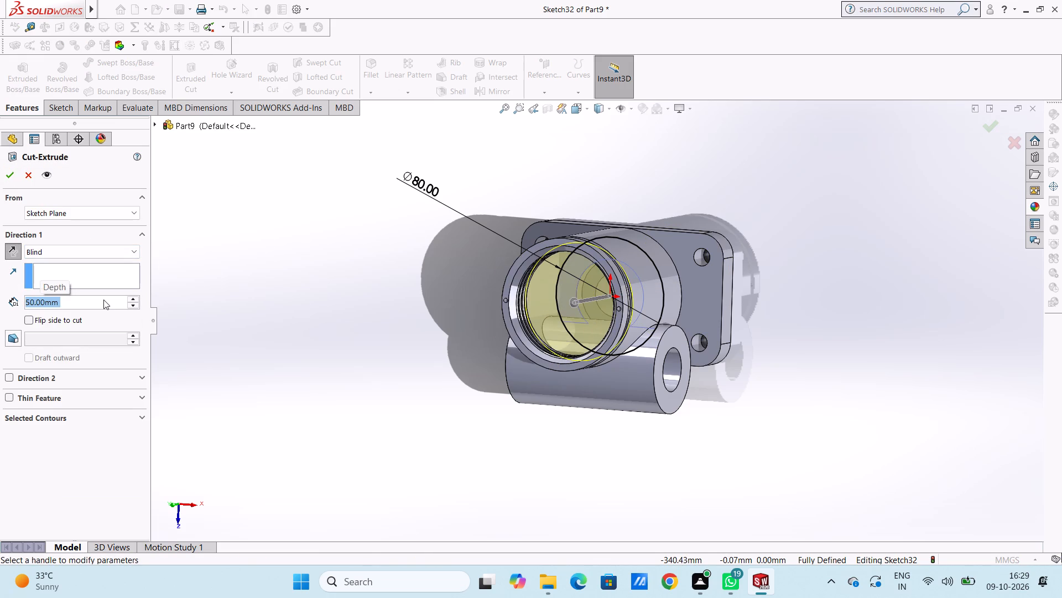
middle_drag(418, 300, 375, 298)
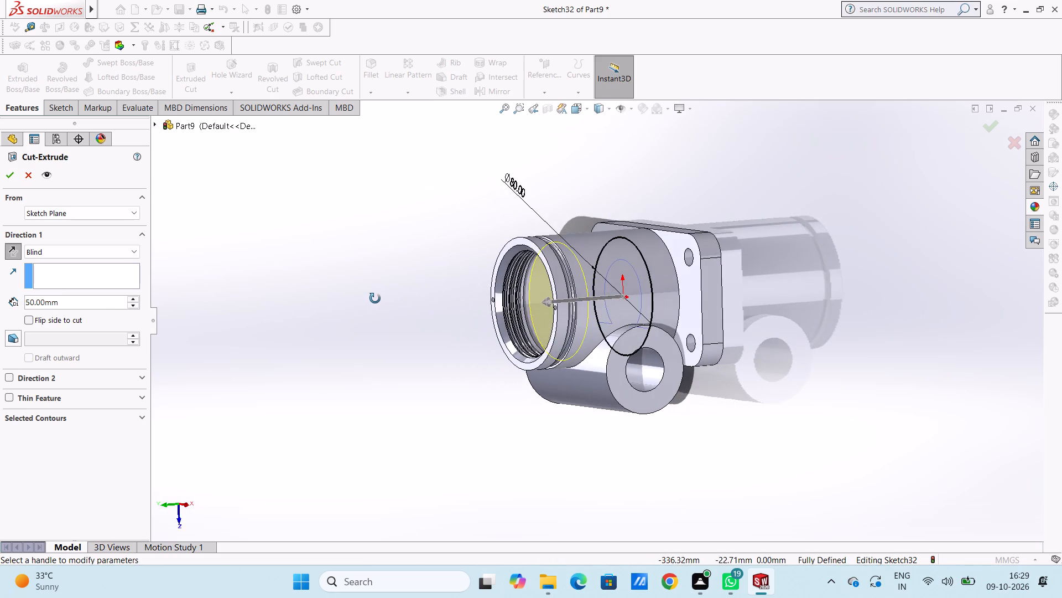
middle_drag(375, 298, 434, 318)
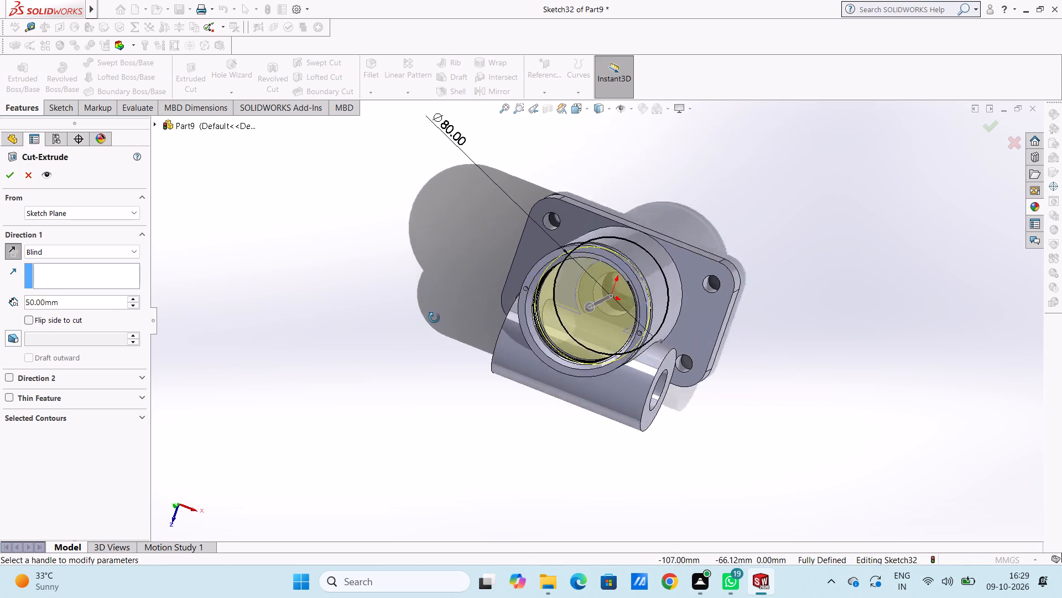
middle_drag(434, 318, 434, 290)
click(13, 174)
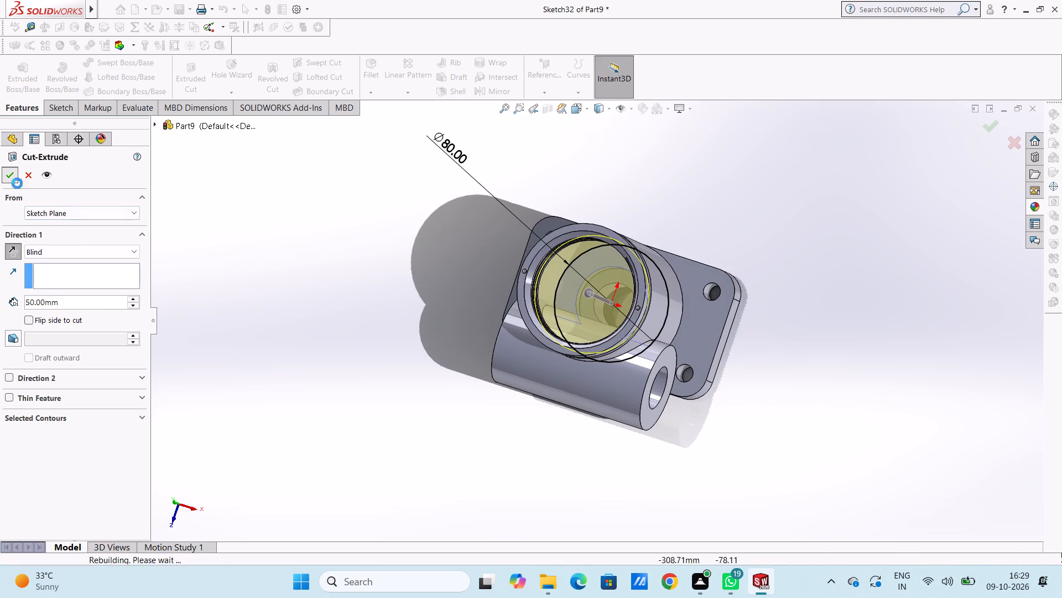
click(322, 323)
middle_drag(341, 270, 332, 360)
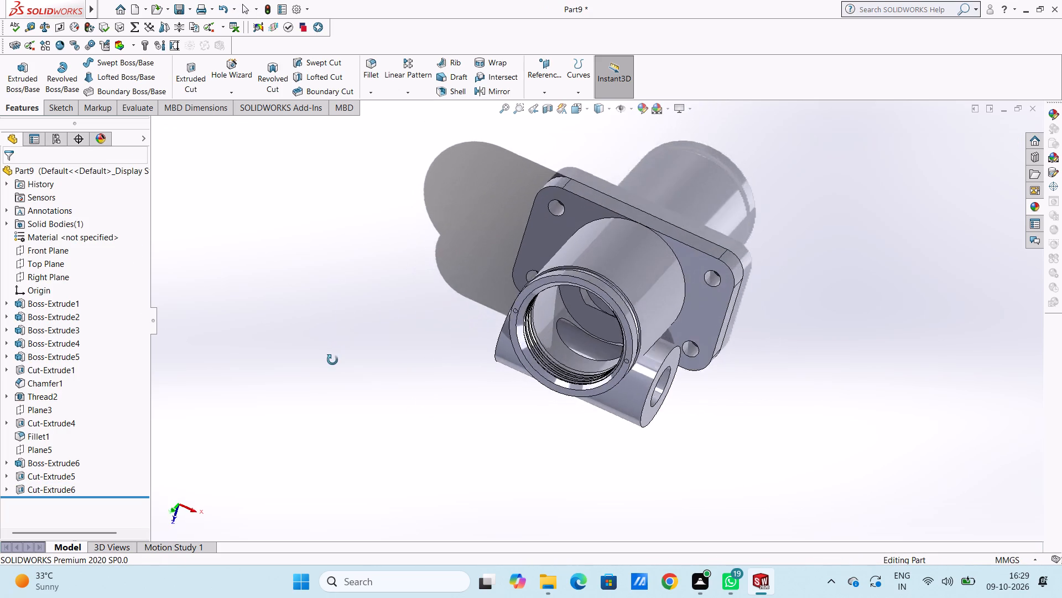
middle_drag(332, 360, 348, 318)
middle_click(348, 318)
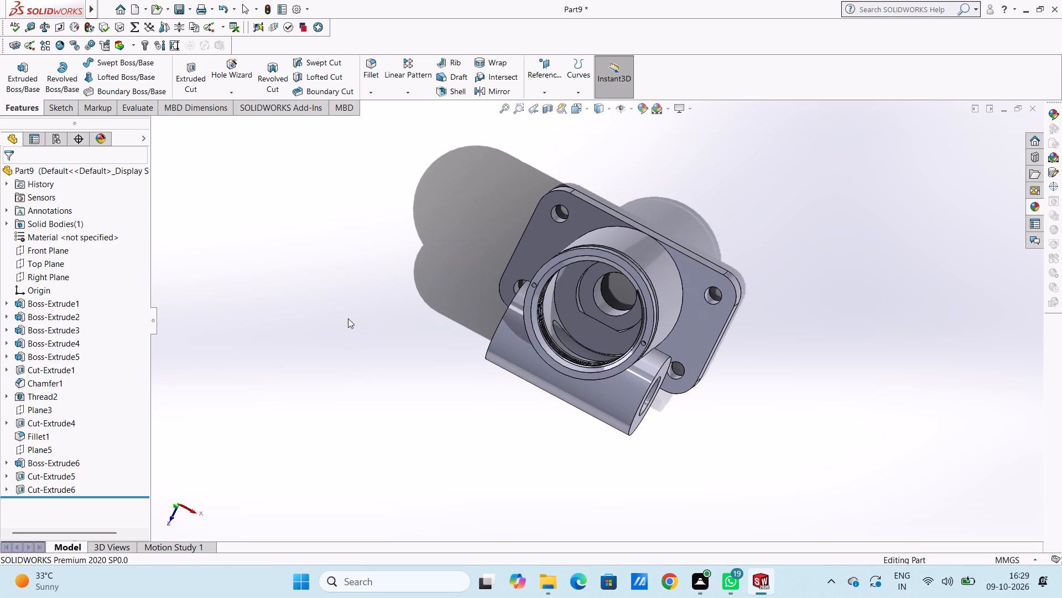
On the floor face around the flat-sided recess inside the threaded cylinder, sketch a circle of radius 25 mm centred on the origin.
scroll(350, 314, down, 1)
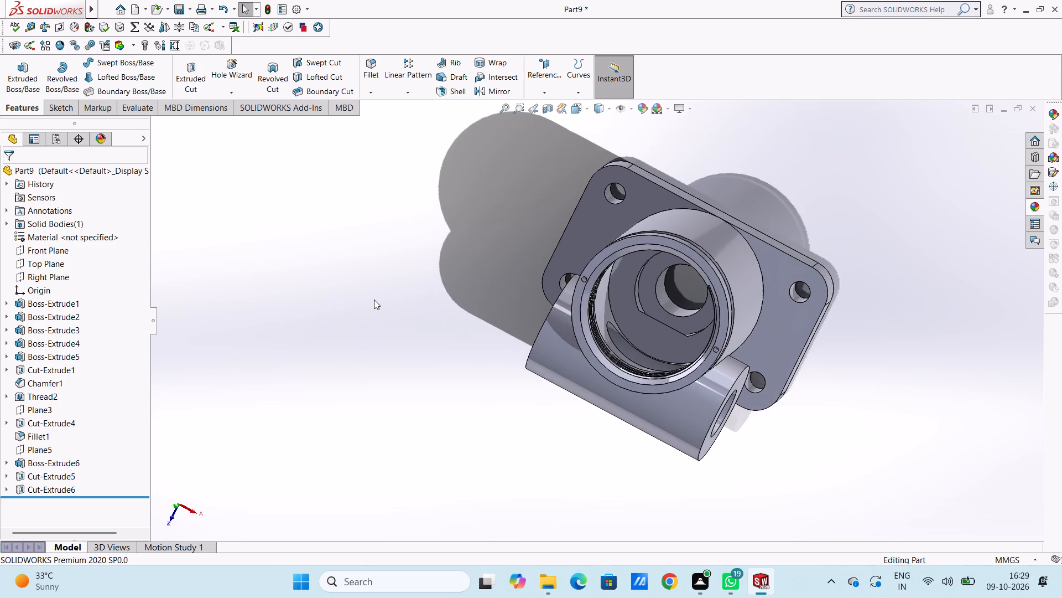
middle_drag(377, 320, 377, 328)
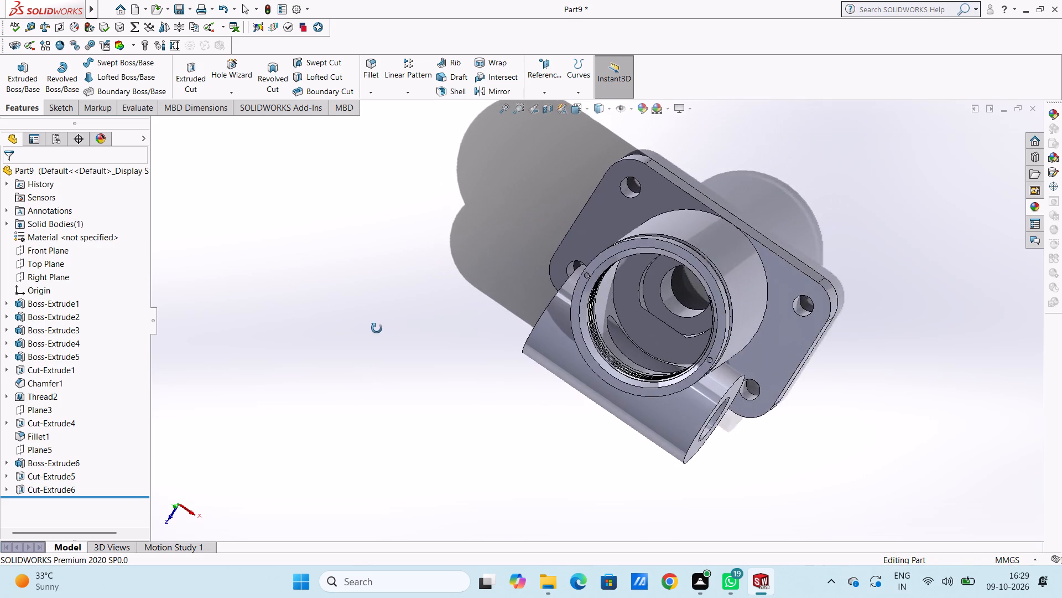
middle_drag(377, 328, 412, 380)
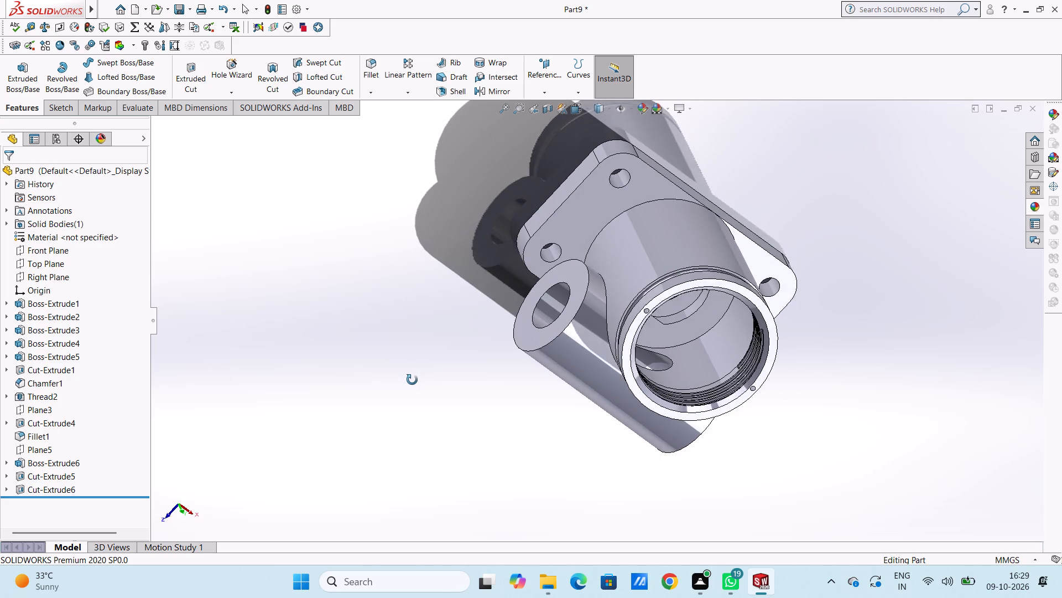
middle_drag(412, 380, 375, 326)
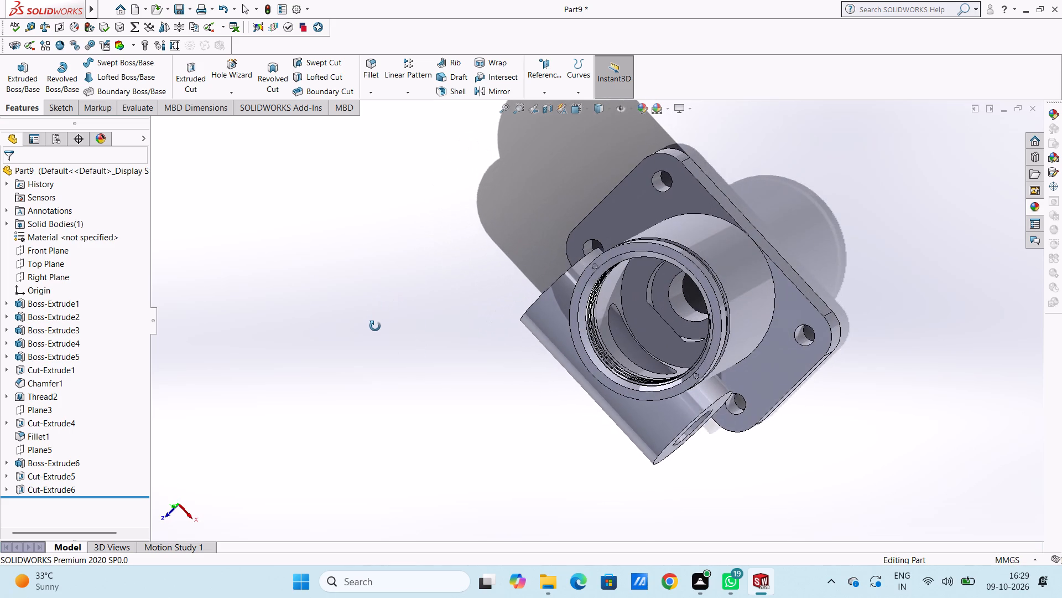
middle_drag(375, 326, 392, 321)
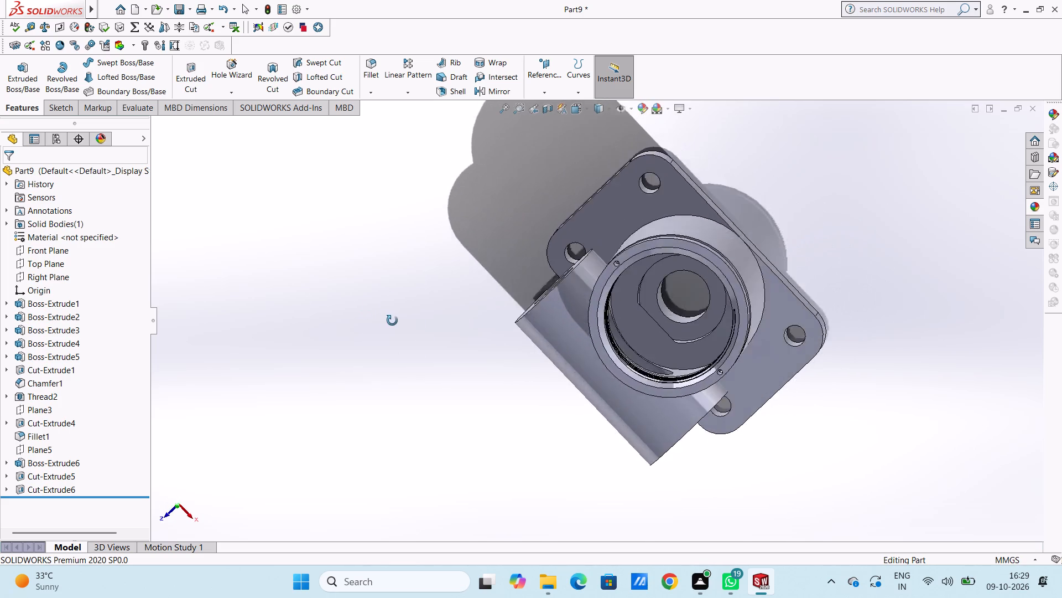
middle_drag(392, 321, 376, 337)
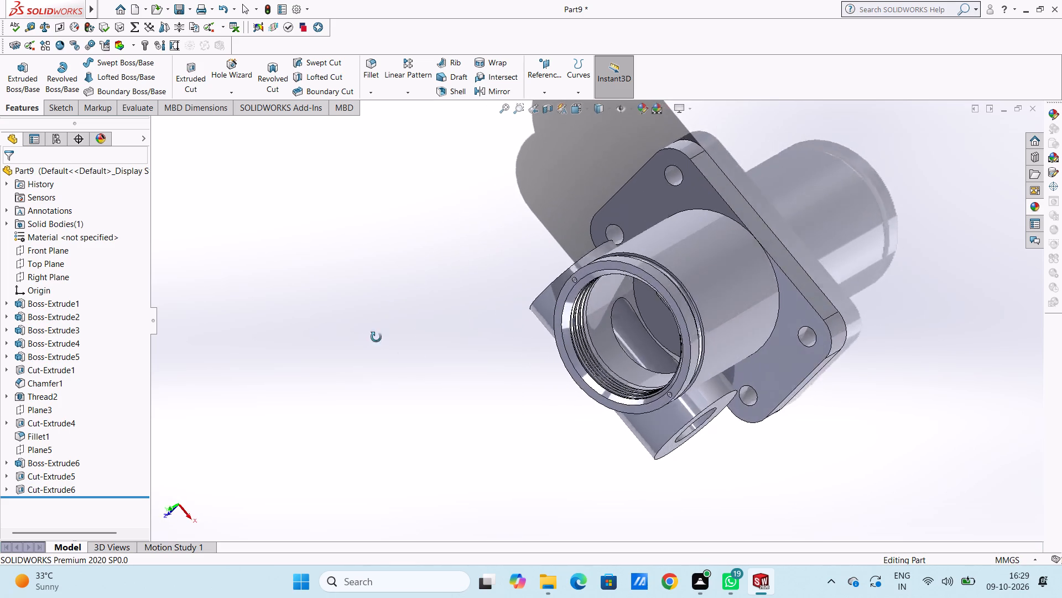
middle_drag(376, 337, 388, 293)
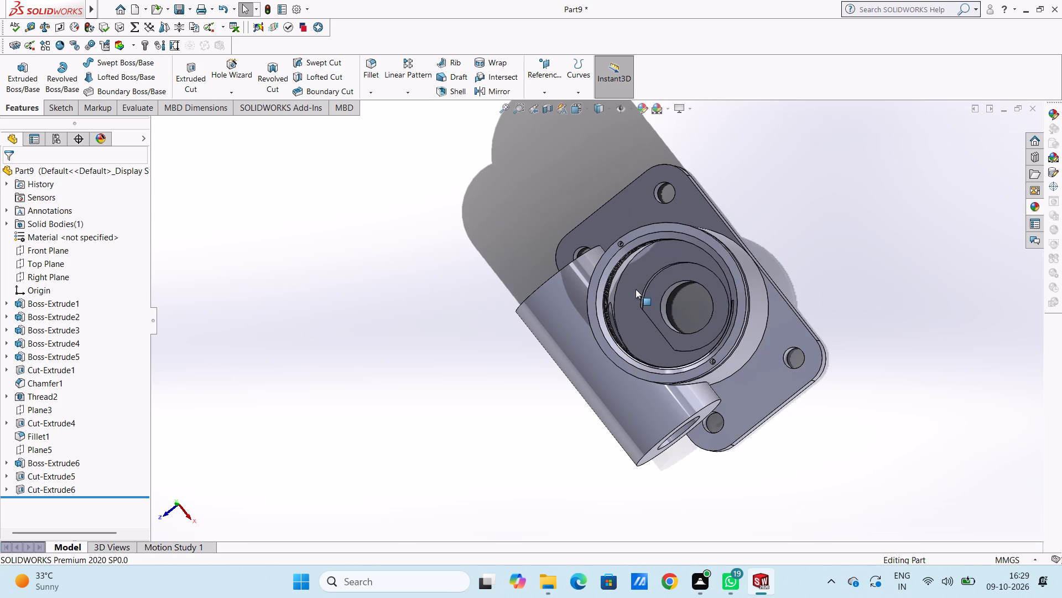
click(626, 287)
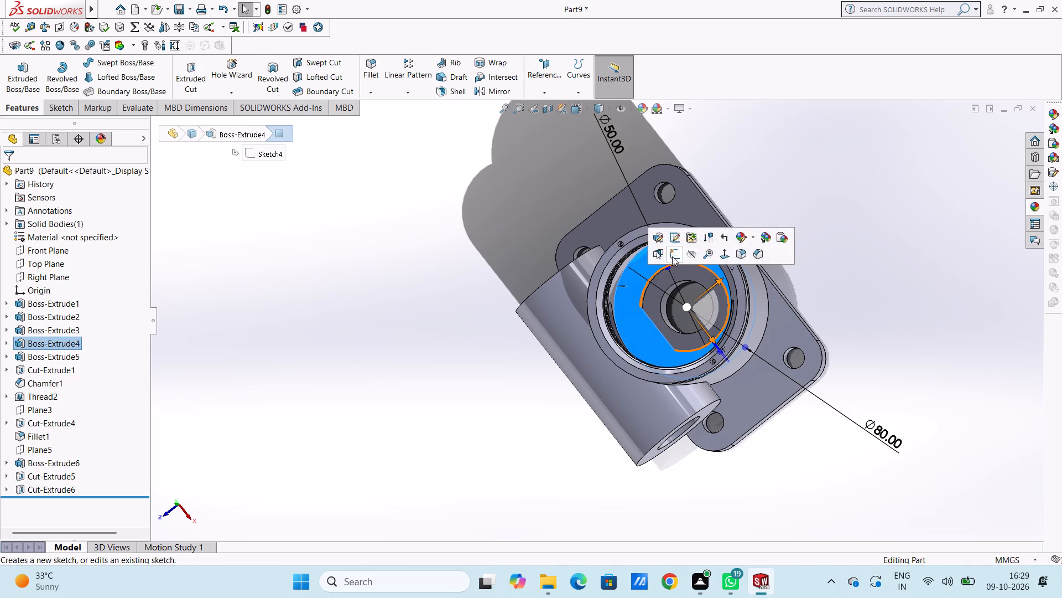
click(672, 256)
click(473, 269)
key(ctrl+5)
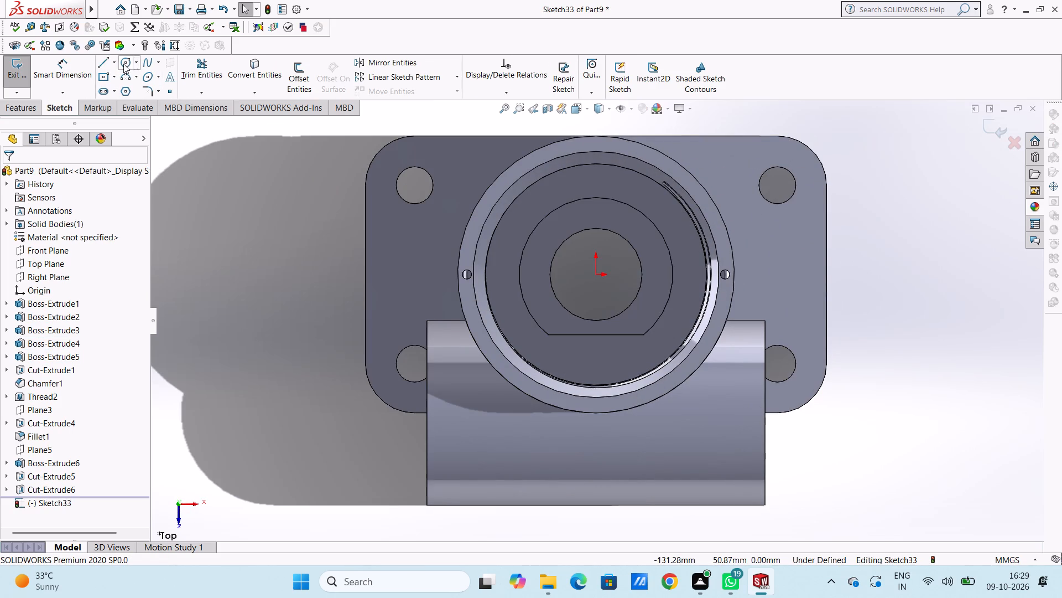
click(125, 61)
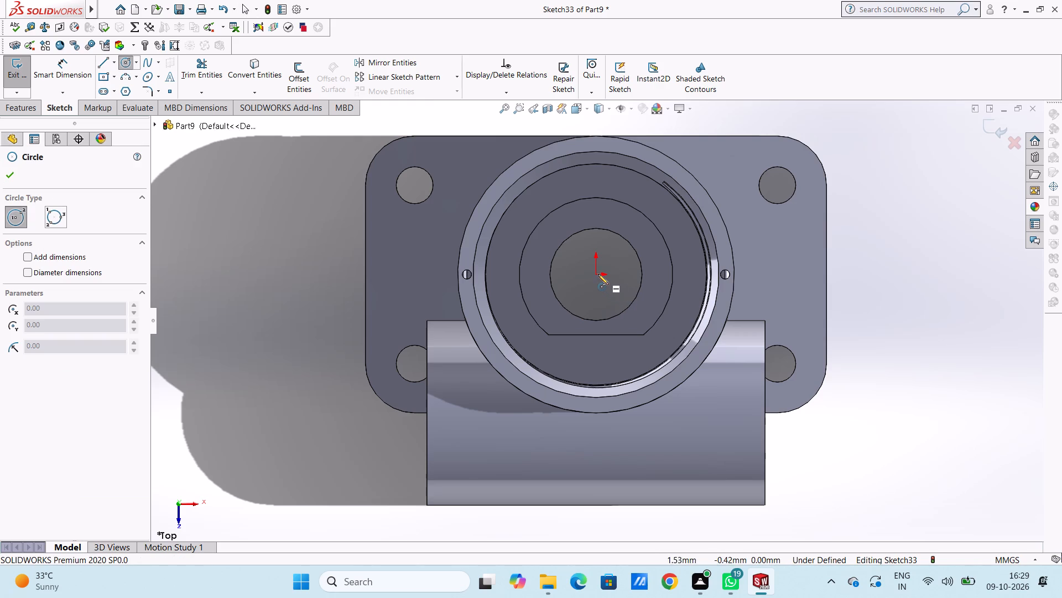
click(598, 274)
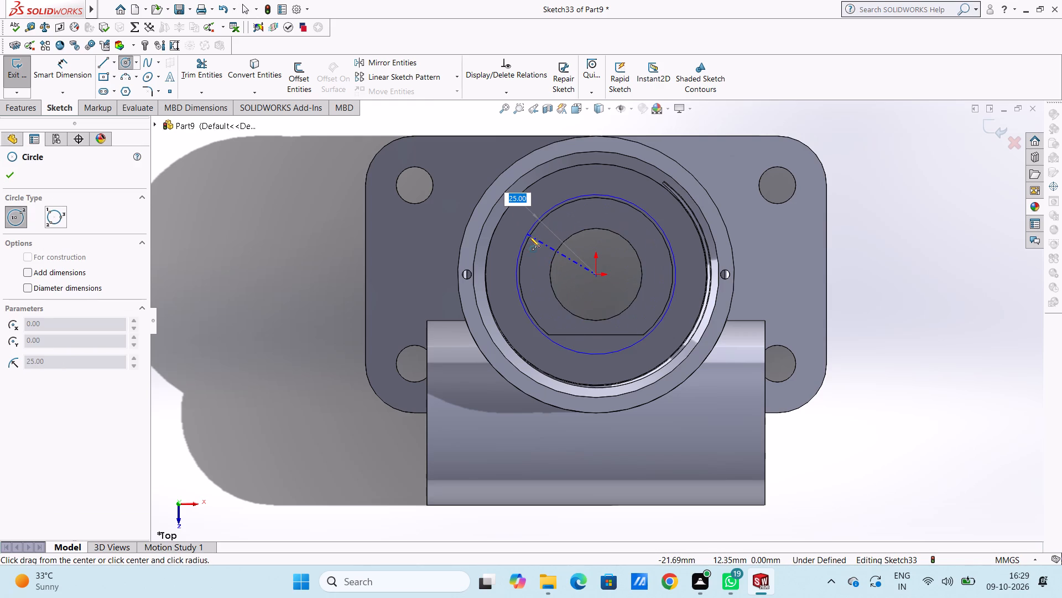
click(529, 236)
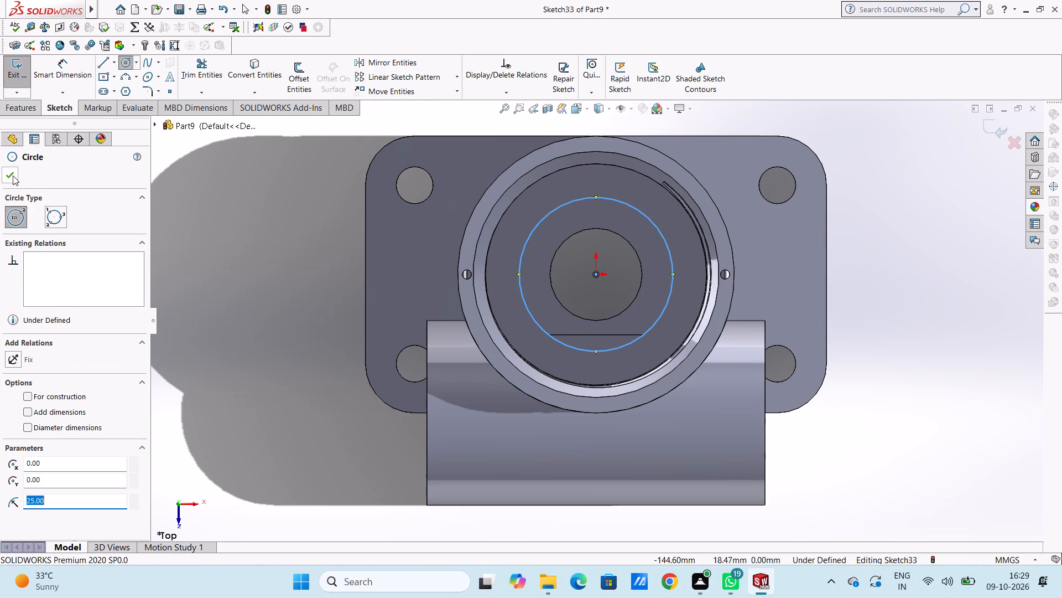
click(13, 176)
Dimension the new circle's diameter as 50 mm.
click(61, 74)
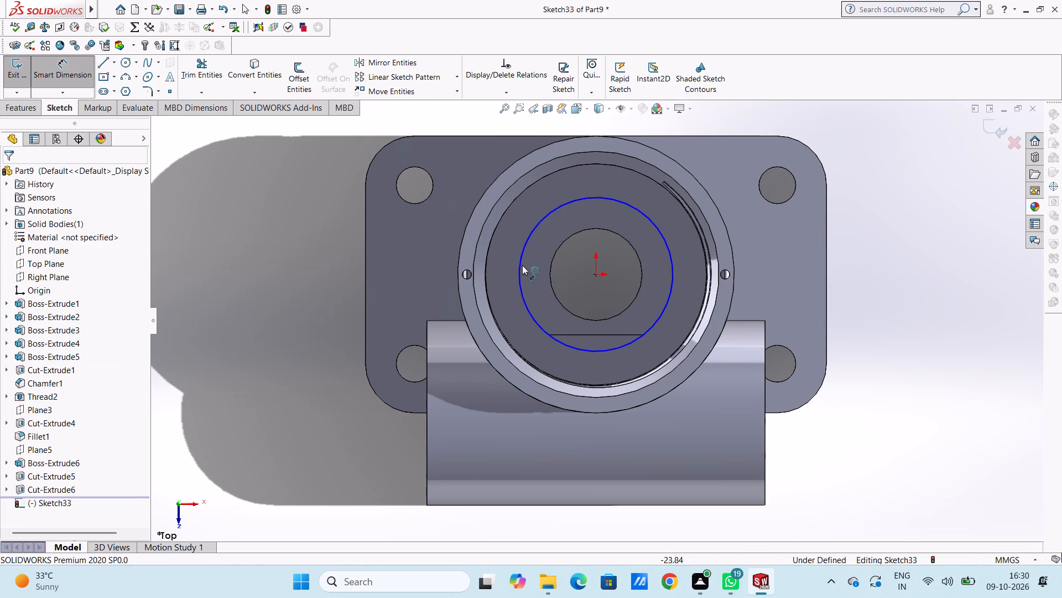
click(522, 265)
click(335, 389)
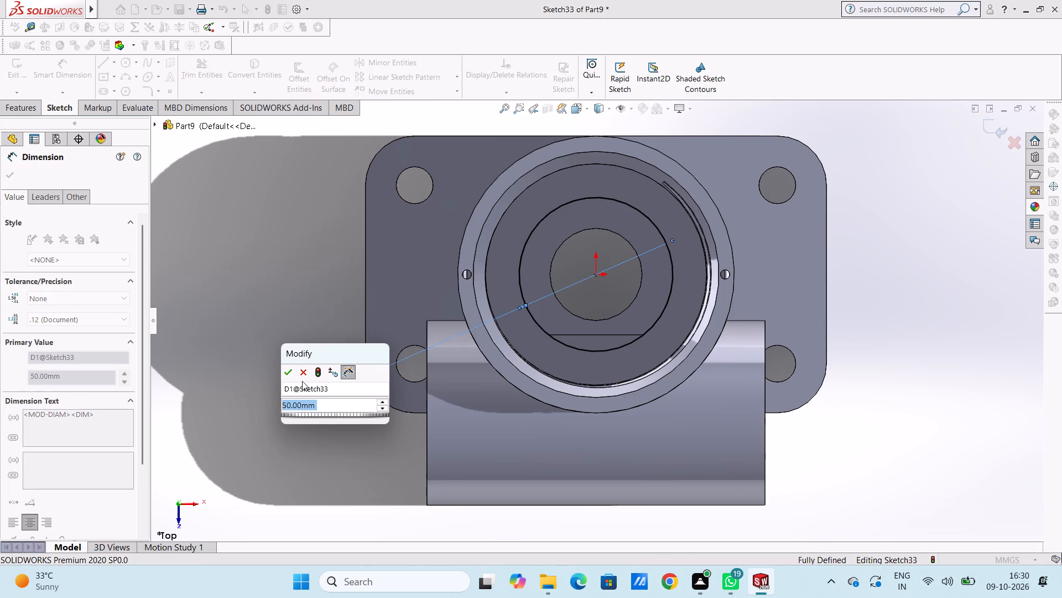
click(288, 373)
click(299, 331)
Cut-extrude the 50 mm circle Blind, 9 mm deep into the cylinder's floor.
middle_drag(348, 272, 339, 330)
scroll(348, 272, down, 1)
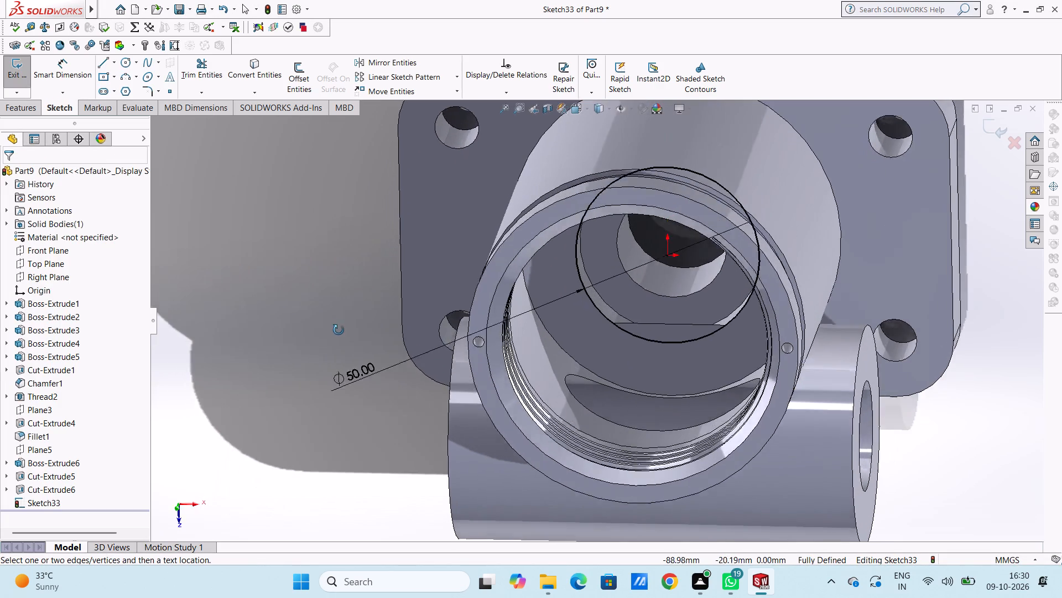
middle_drag(339, 330, 338, 335)
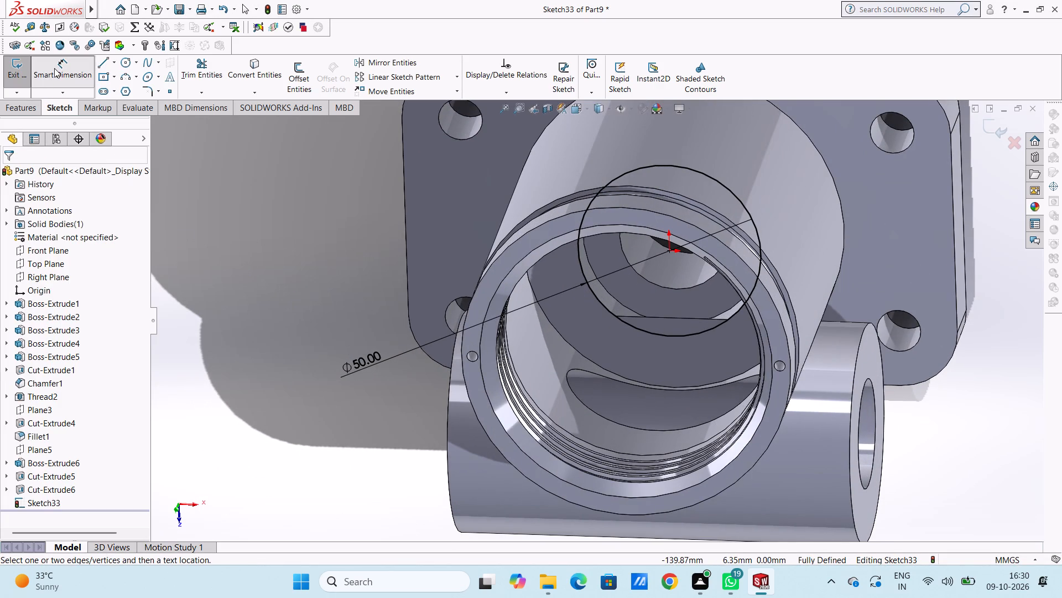
drag(54, 68, 45, 86)
click(28, 110)
click(184, 76)
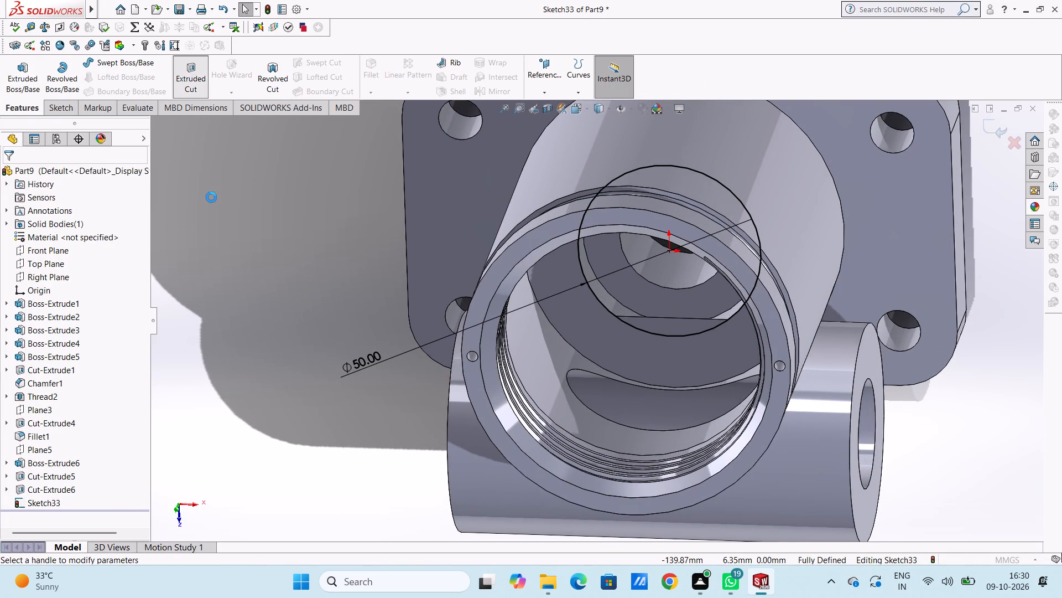
key(9)
key(Return)
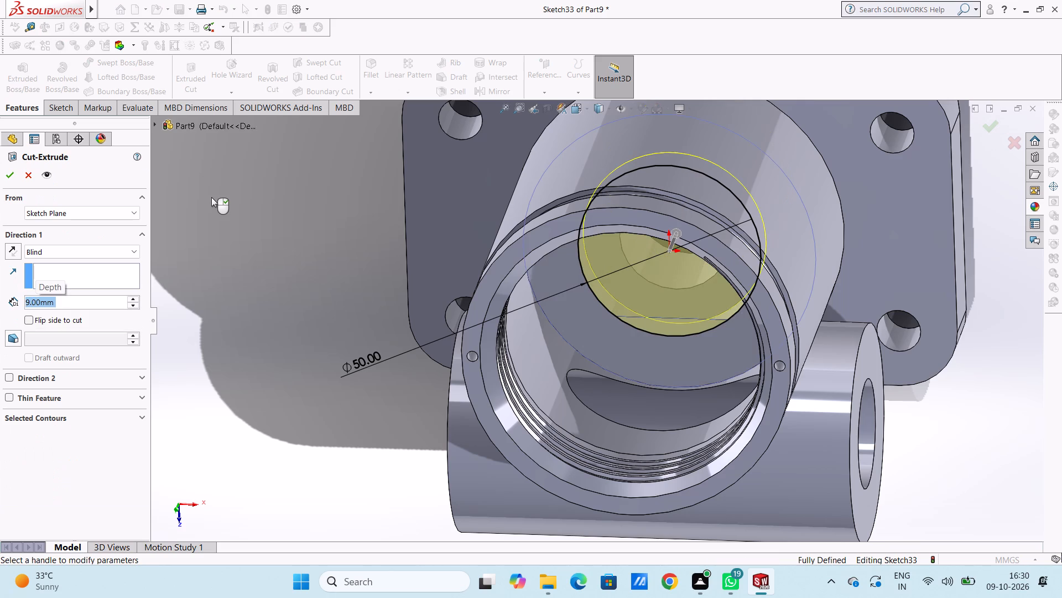
click(12, 177)
click(209, 286)
Examine the new recess inside the threaded cylinder and the outside of the part around the side tube.
middle_drag(252, 379, 277, 300)
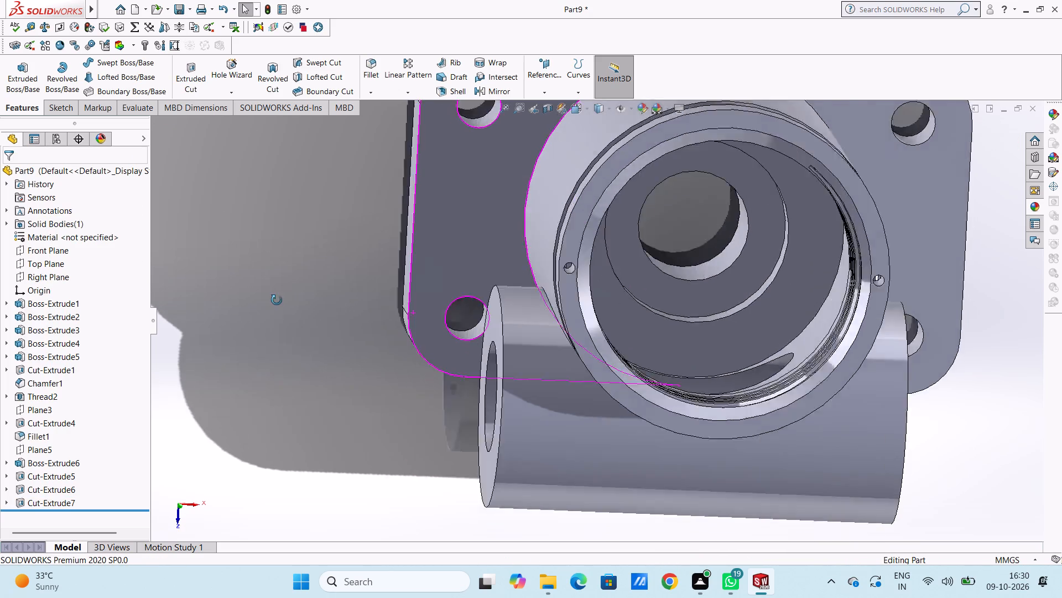
middle_drag(277, 300, 277, 283)
scroll(287, 349, up, 2)
middle_drag(388, 402, 353, 504)
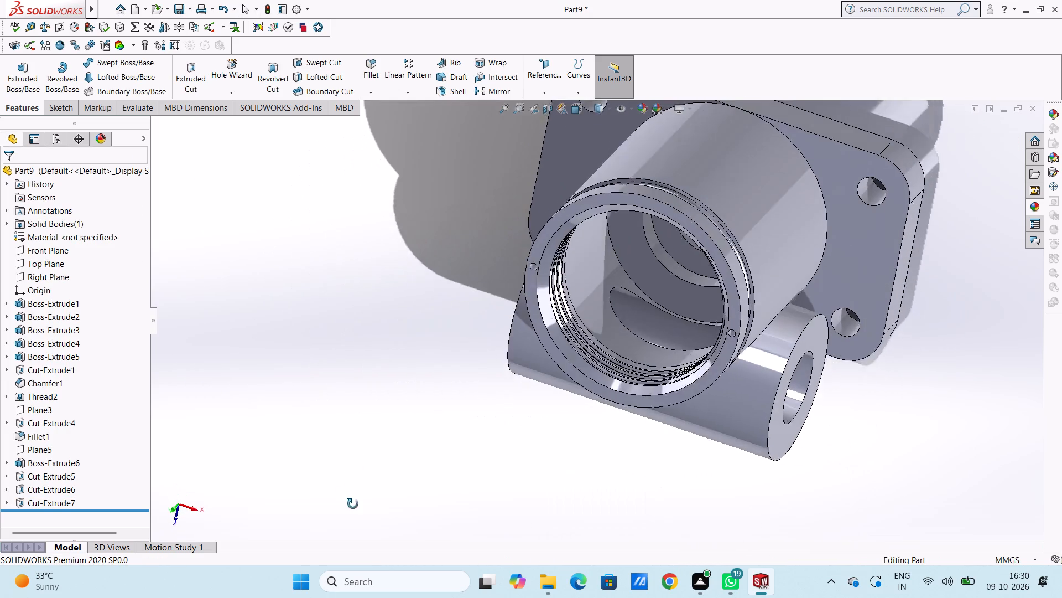
middle_drag(353, 504, 299, 267)
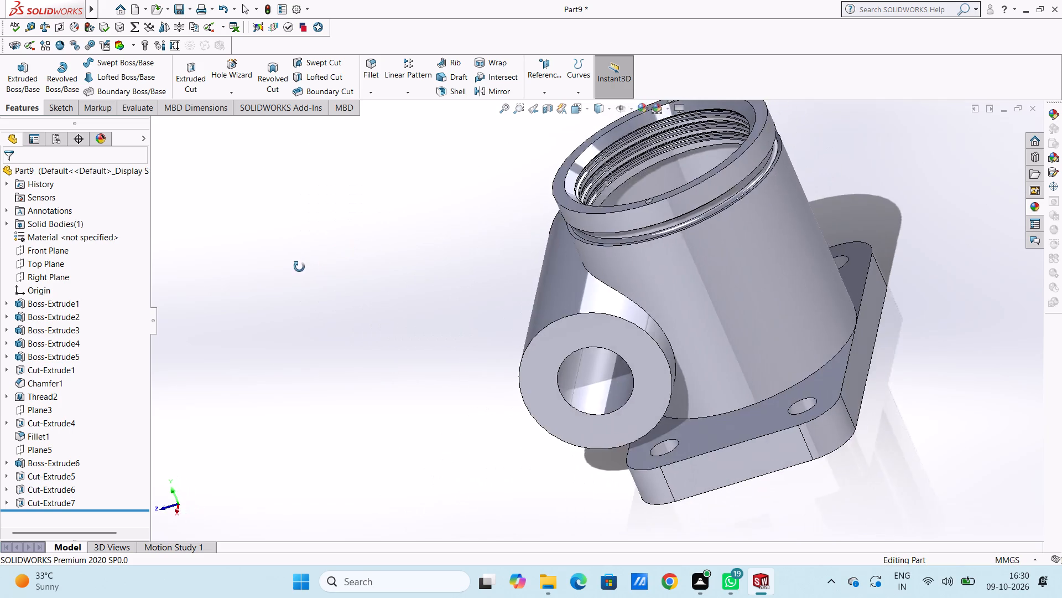
middle_drag(299, 267, 367, 294)
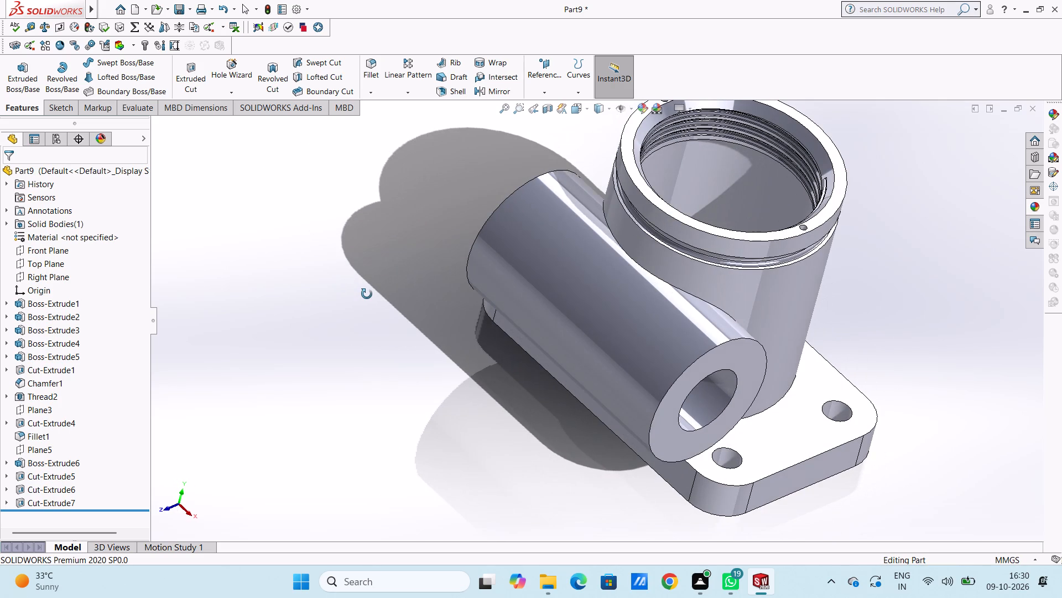
middle_drag(367, 294, 362, 293)
middle_drag(358, 291, 351, 290)
middle_click(351, 290)
middle_click(351, 290)
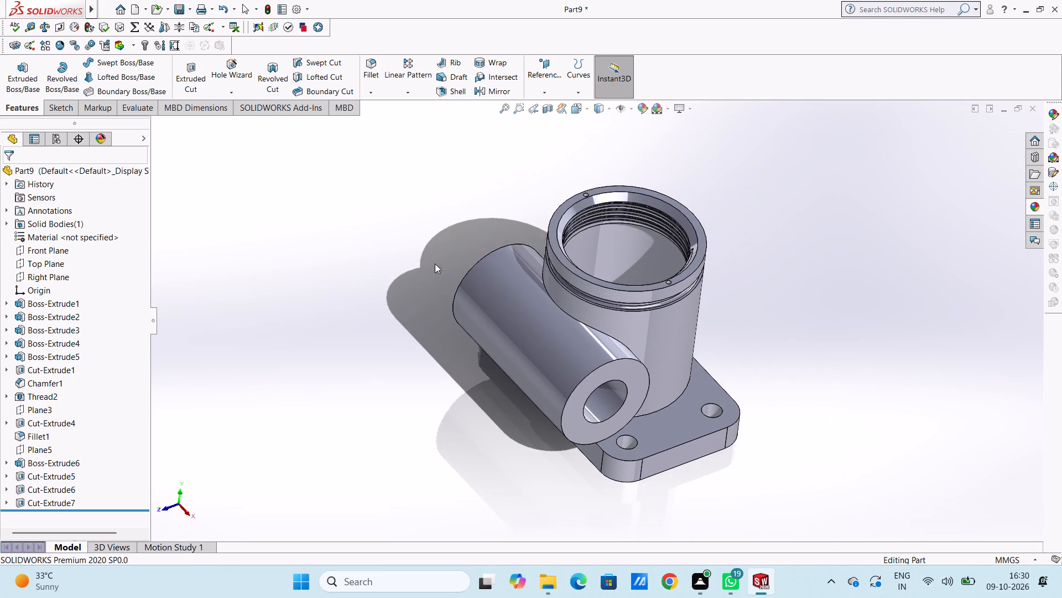
Fillet the edge where the side tube meets the vertical cylinder with a symmetric 1.5 mm radius.
scroll(629, 315, down, 3)
scroll(581, 318, down, 3)
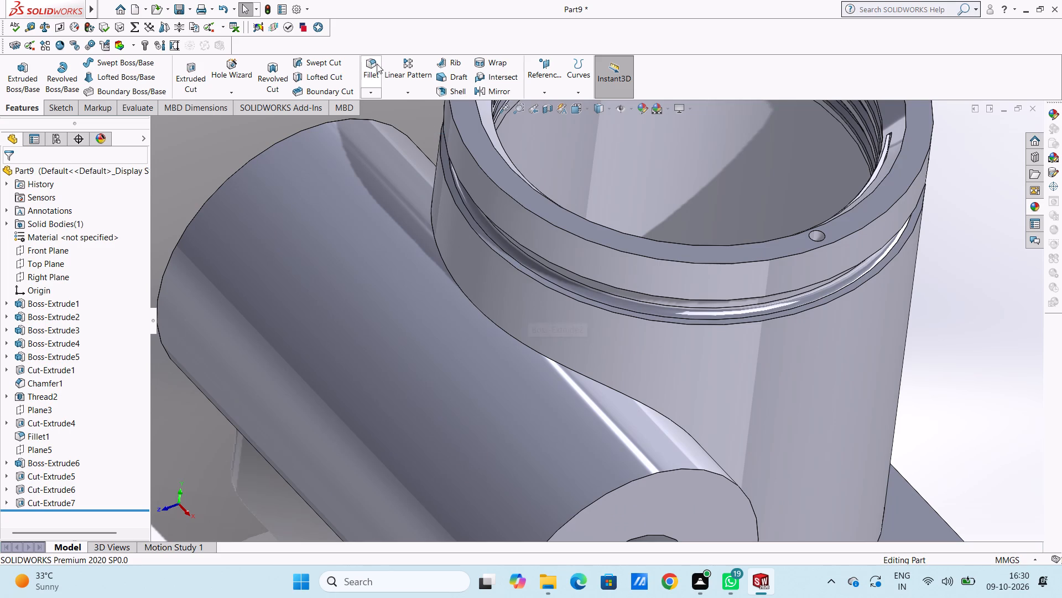
click(373, 60)
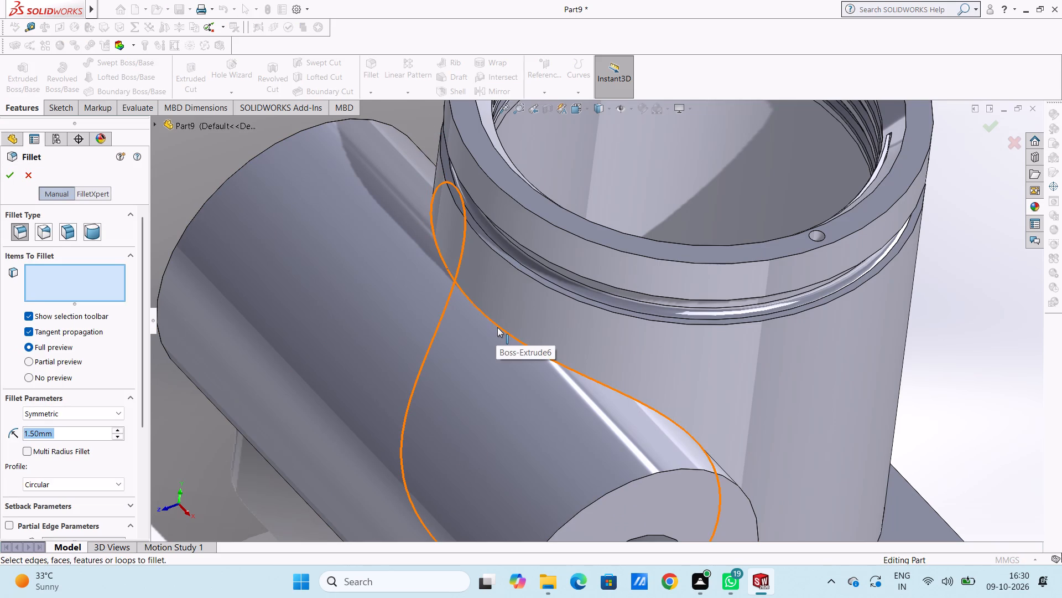
click(497, 327)
scroll(497, 327, up, 4)
middle_click(460, 412)
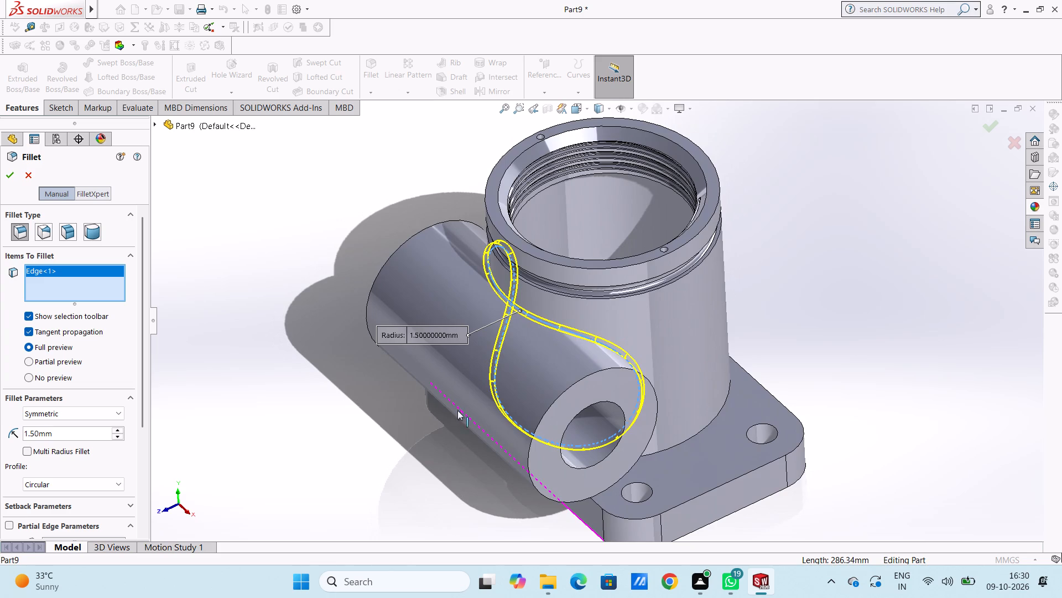
click(3, 178)
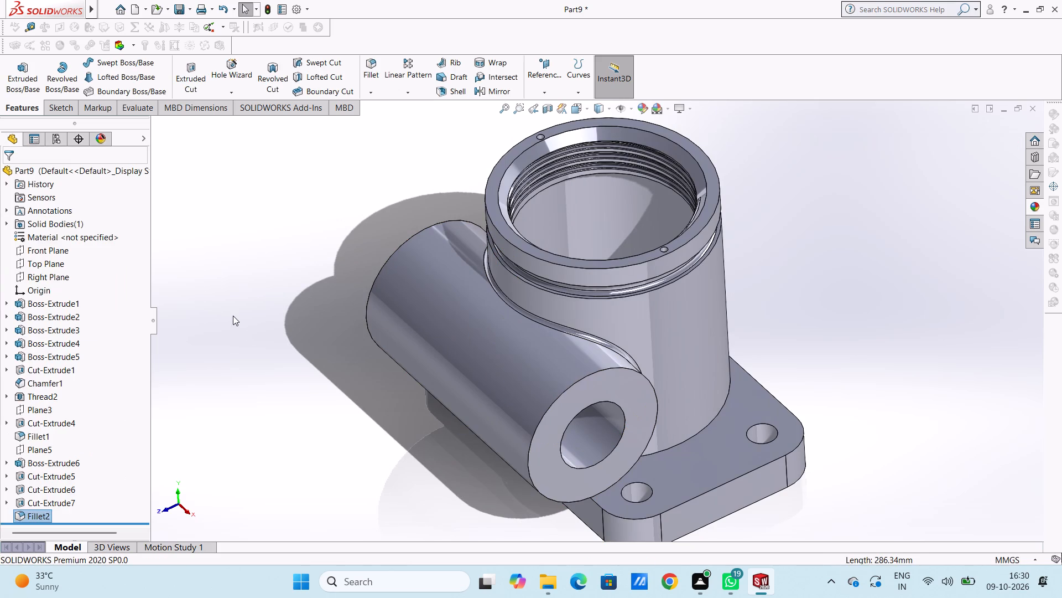
click(233, 316)
Examine the filleted junction, side tube and base plate from several sides.
middle_drag(289, 369, 232, 251)
middle_drag(222, 250, 227, 249)
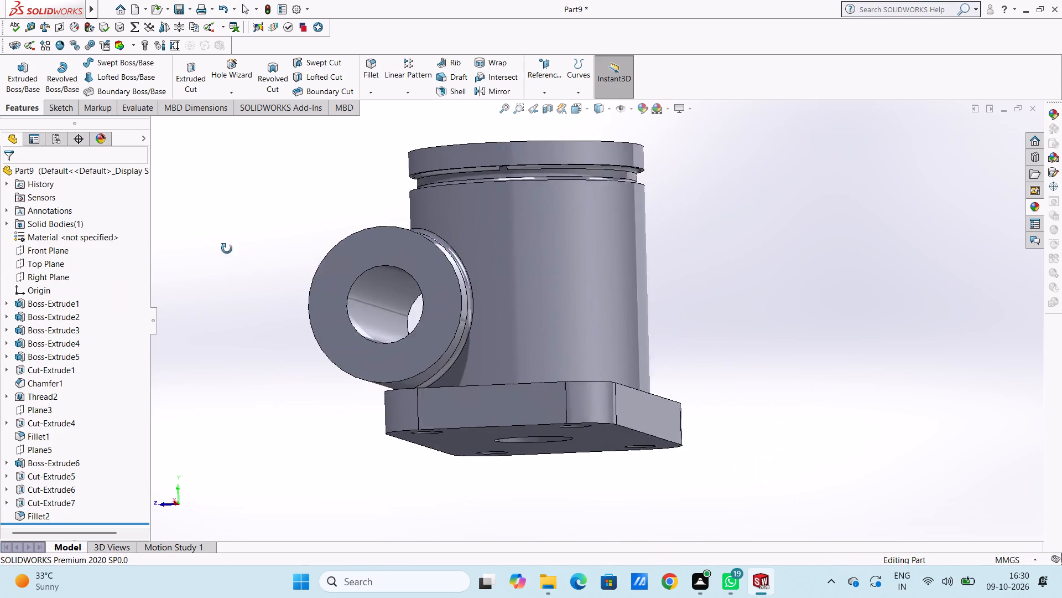
middle_drag(227, 249, 305, 342)
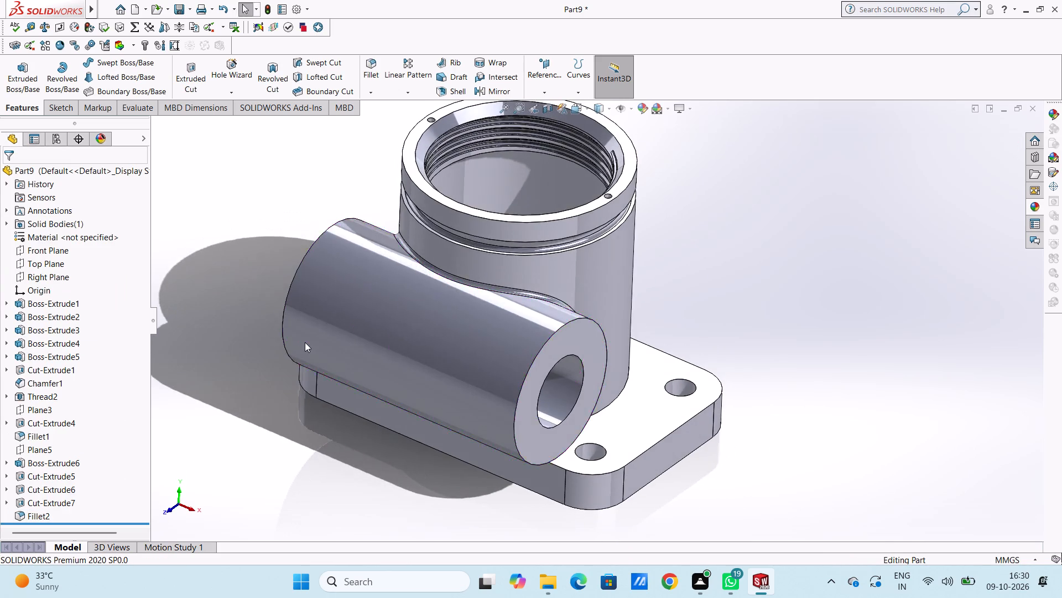
middle_click(305, 342)
middle_drag(305, 342, 312, 342)
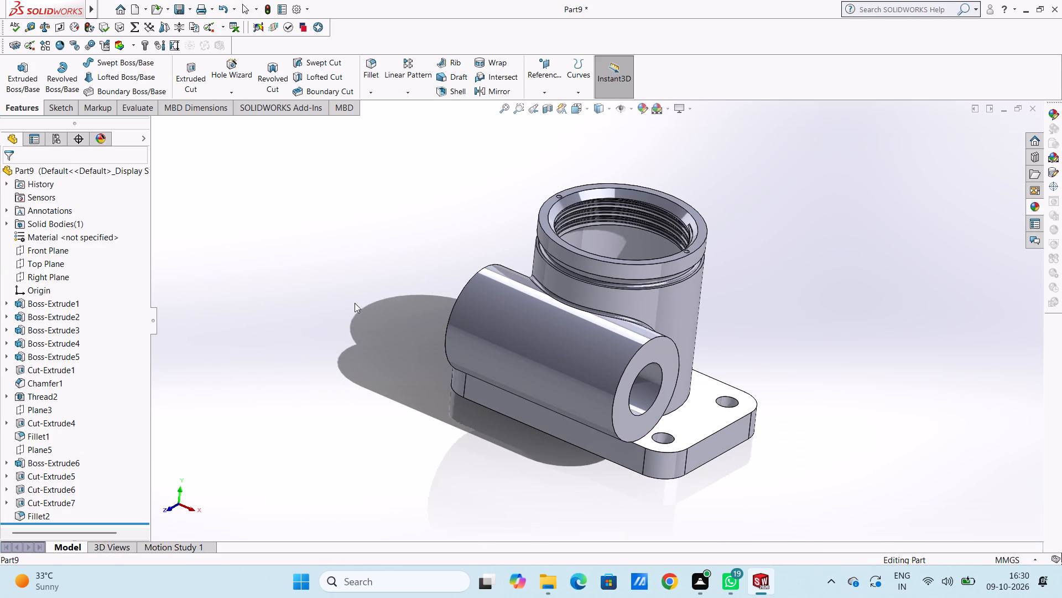
middle_drag(388, 302, 468, 439)
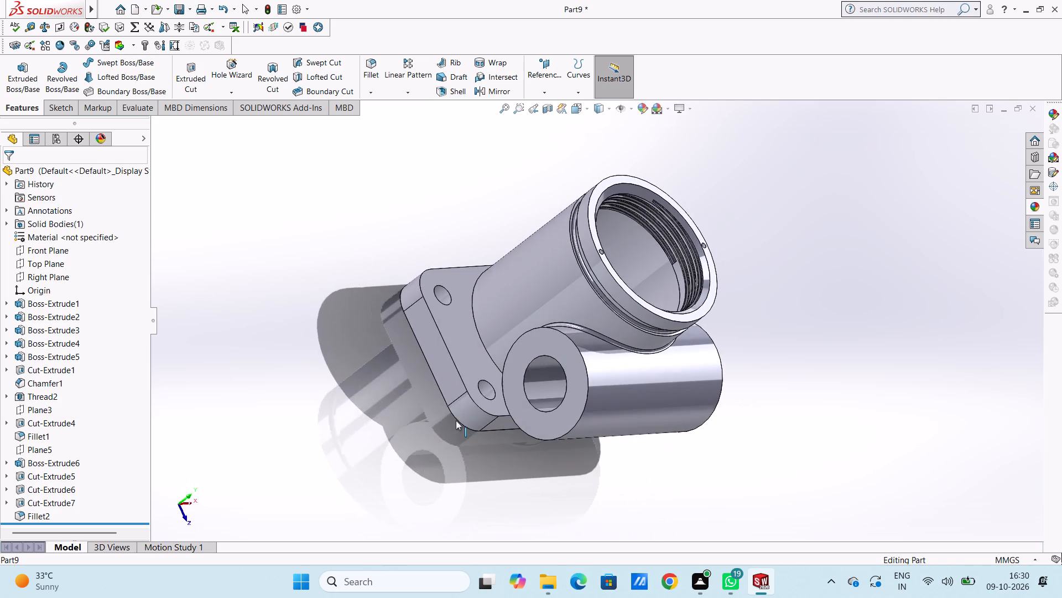
middle_drag(417, 322, 371, 267)
middle_drag(374, 348, 277, 247)
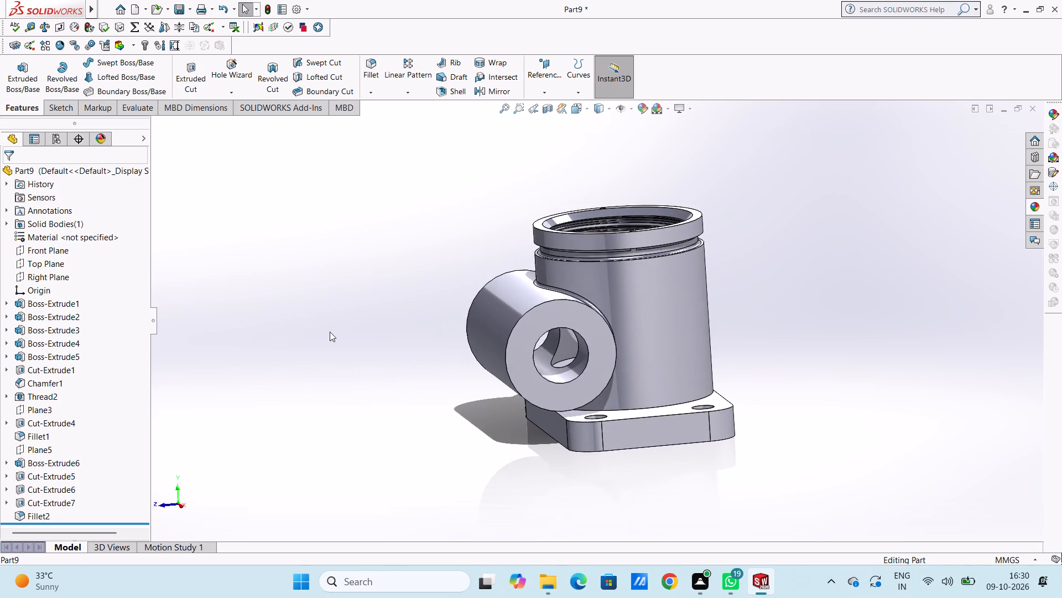
middle_drag(329, 331, 315, 324)
Start a sketch on the side tube's end face and draw a circle about 44 mm in diameter, concentric with the bore.
key(ctrl+4)
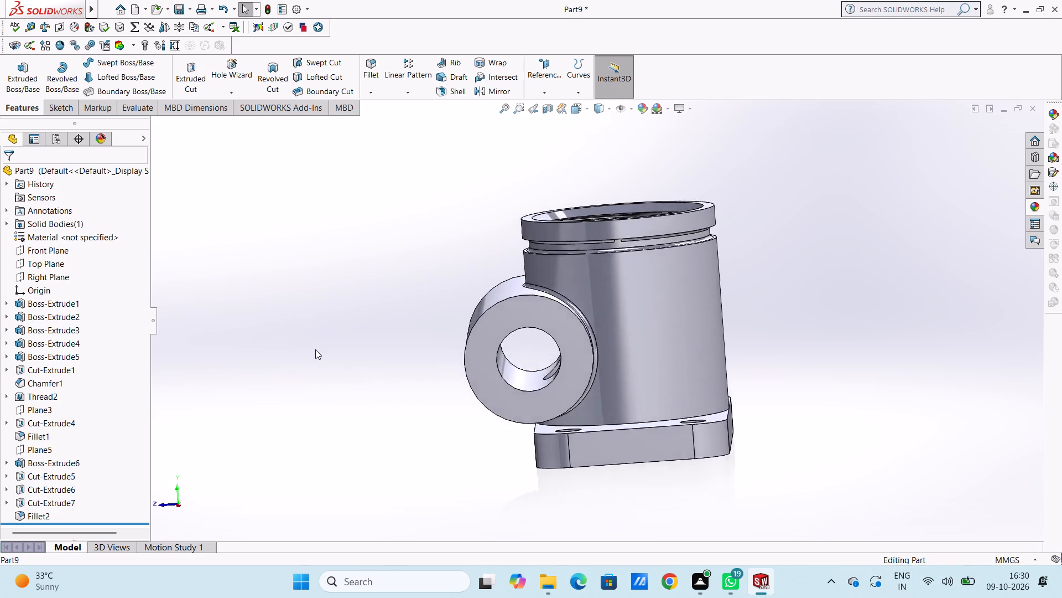
click(439, 290)
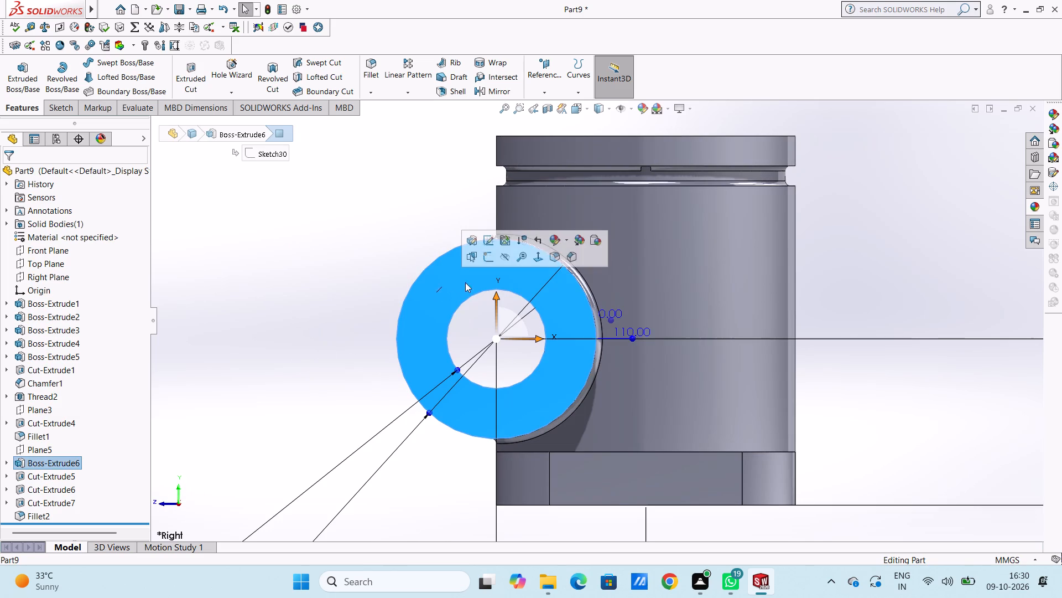
click(488, 261)
click(344, 271)
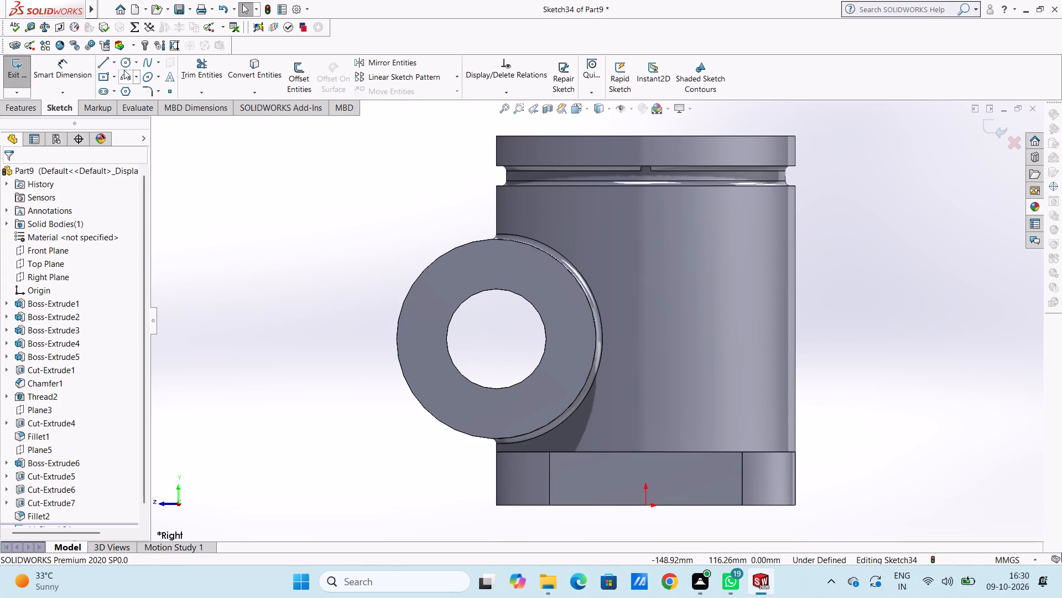
click(124, 63)
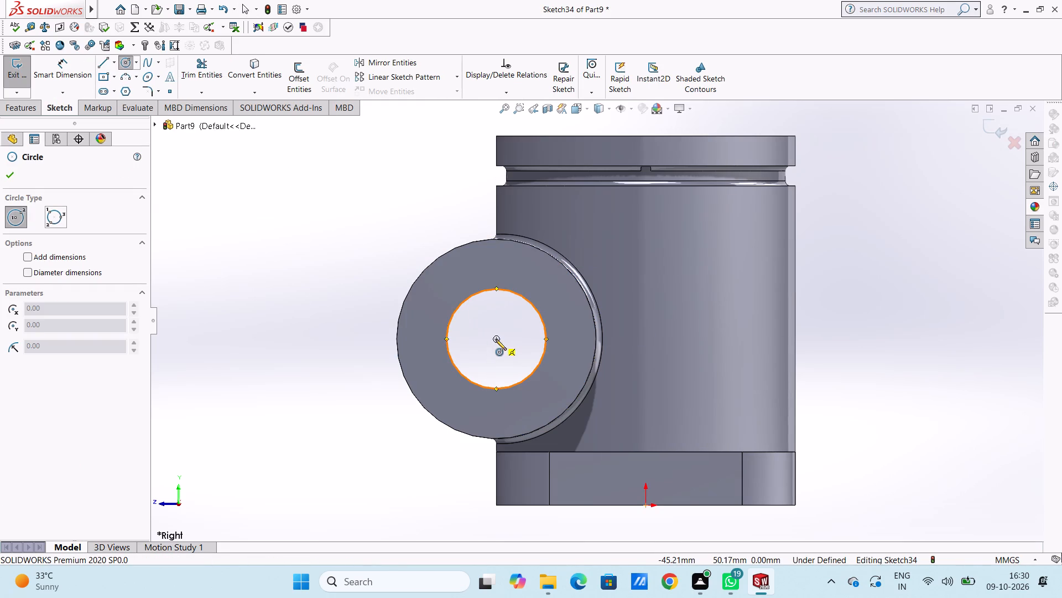
click(496, 338)
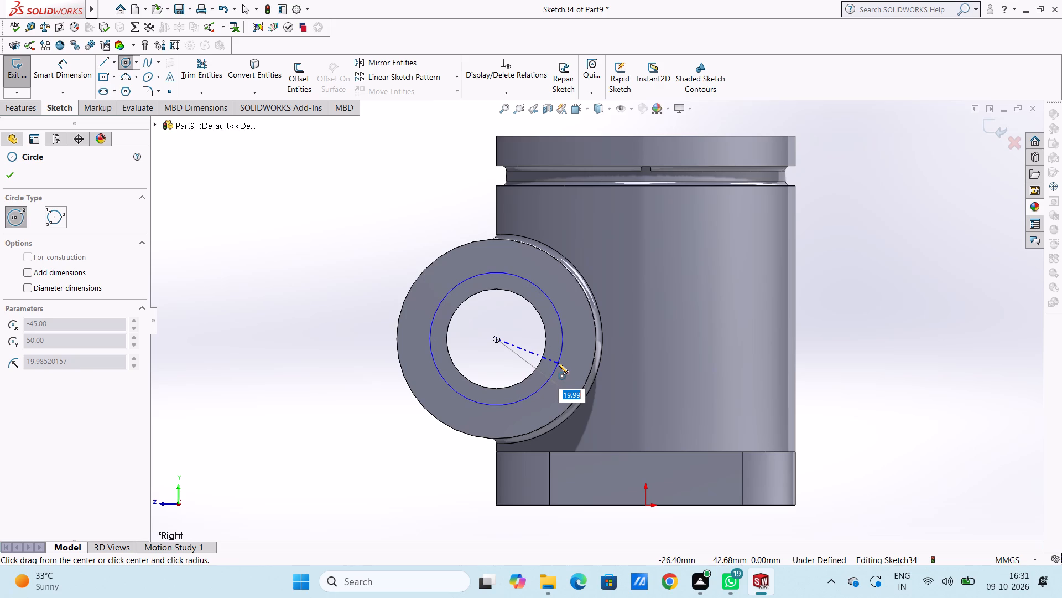
click(562, 369)
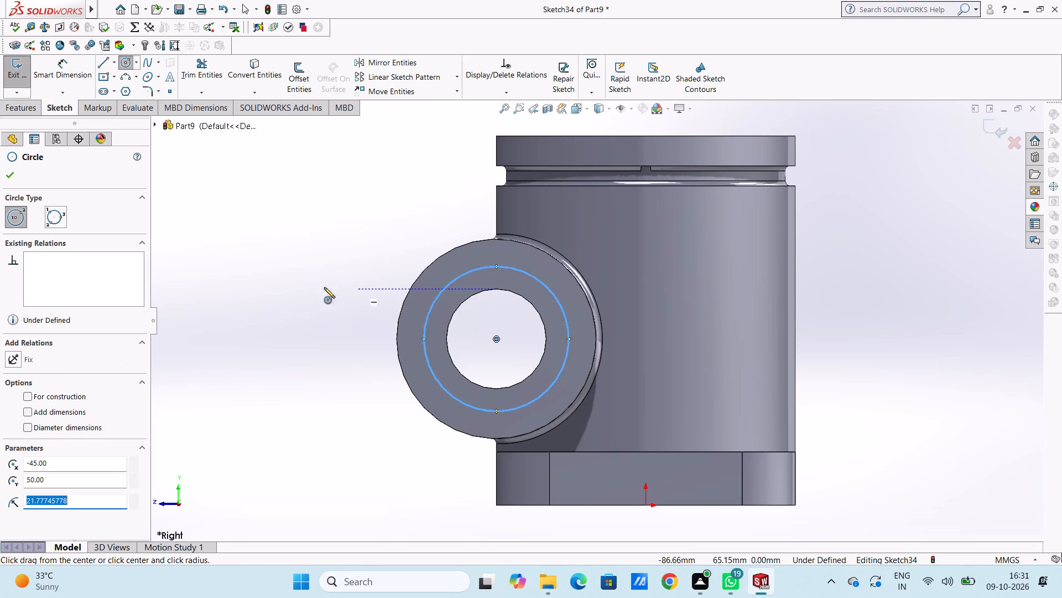
click(10, 177)
Dimension the concentric circle's diameter as 45 mm.
click(68, 64)
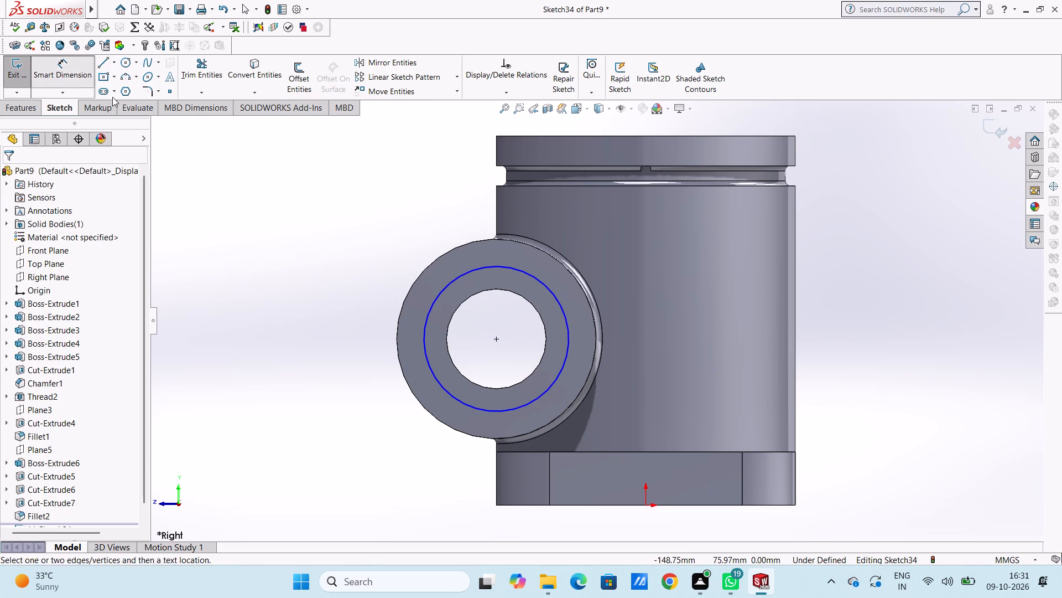
click(456, 279)
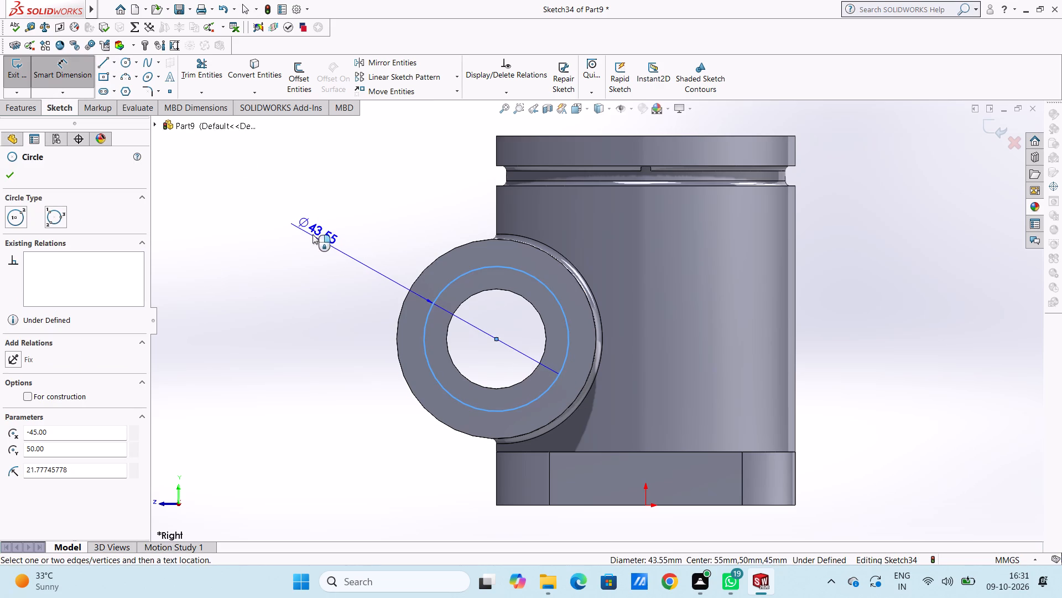
click(305, 218)
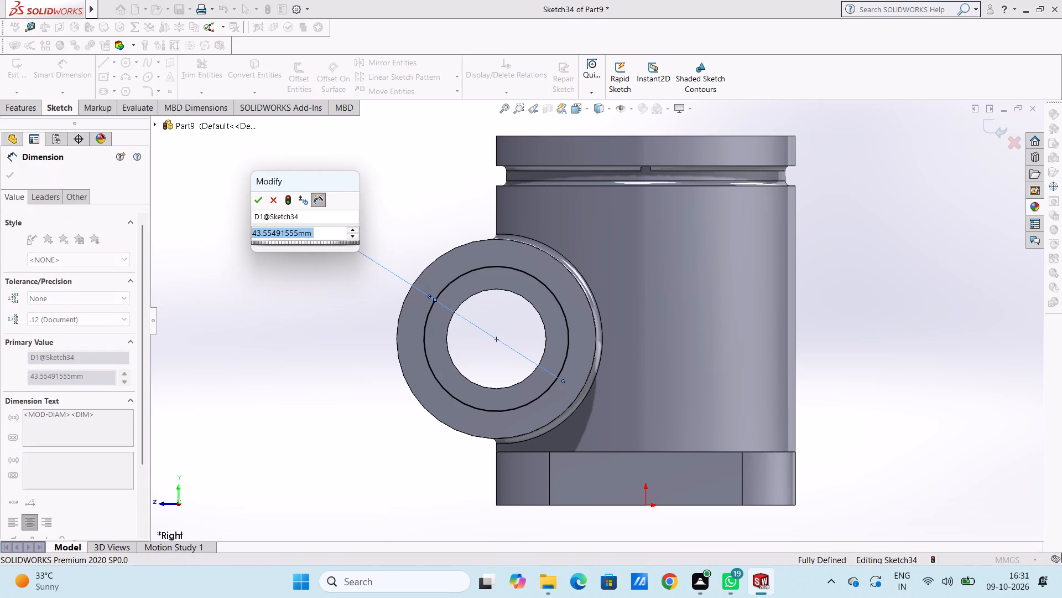
text(45)
key(Return)
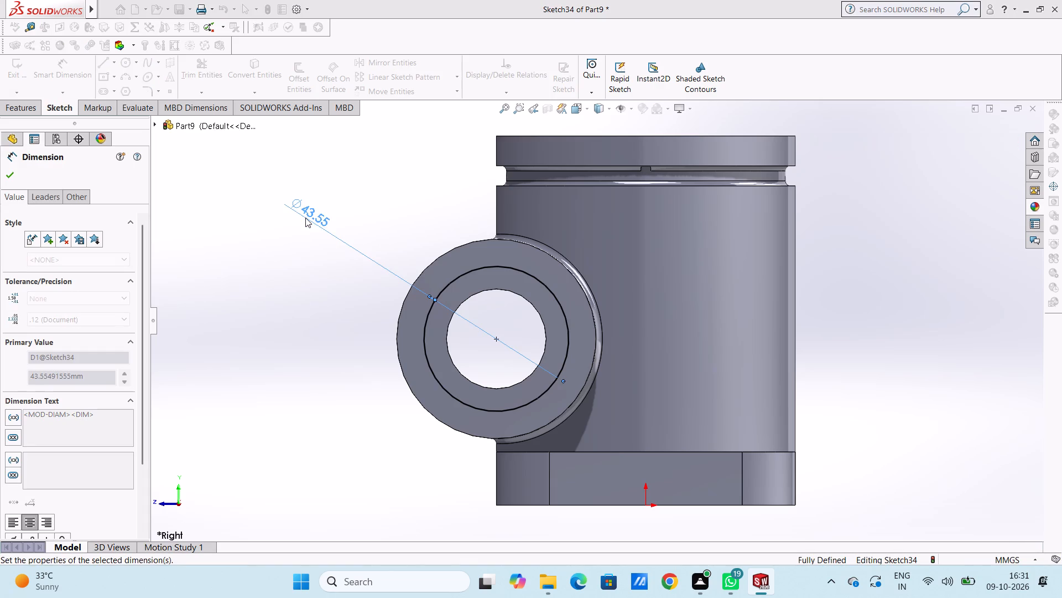
click(307, 280)
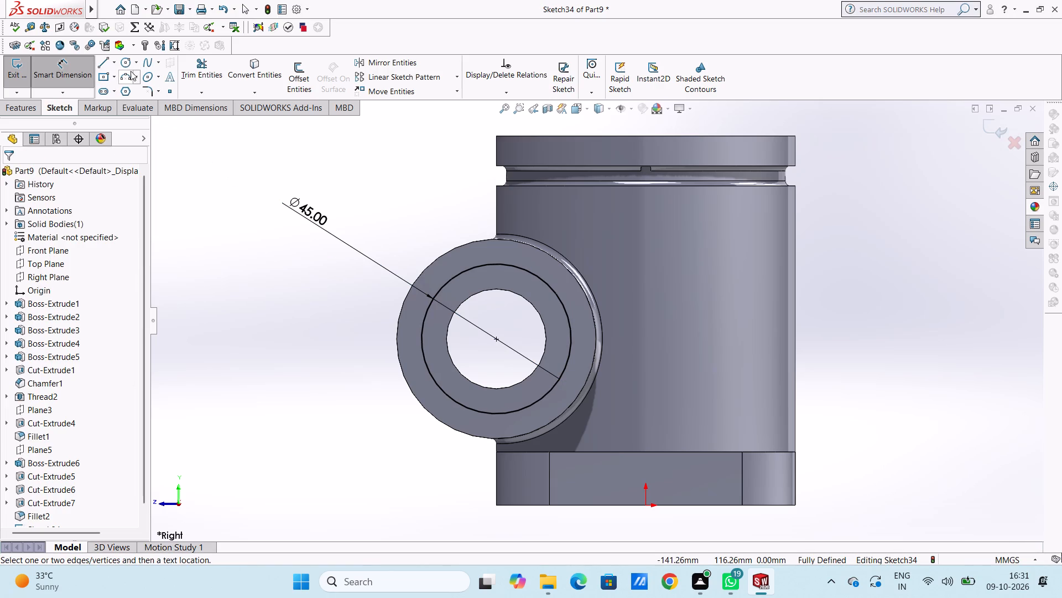
Sketch a line from the bore centre outward past the tube's rim, at about 40° from vertical.
click(127, 63)
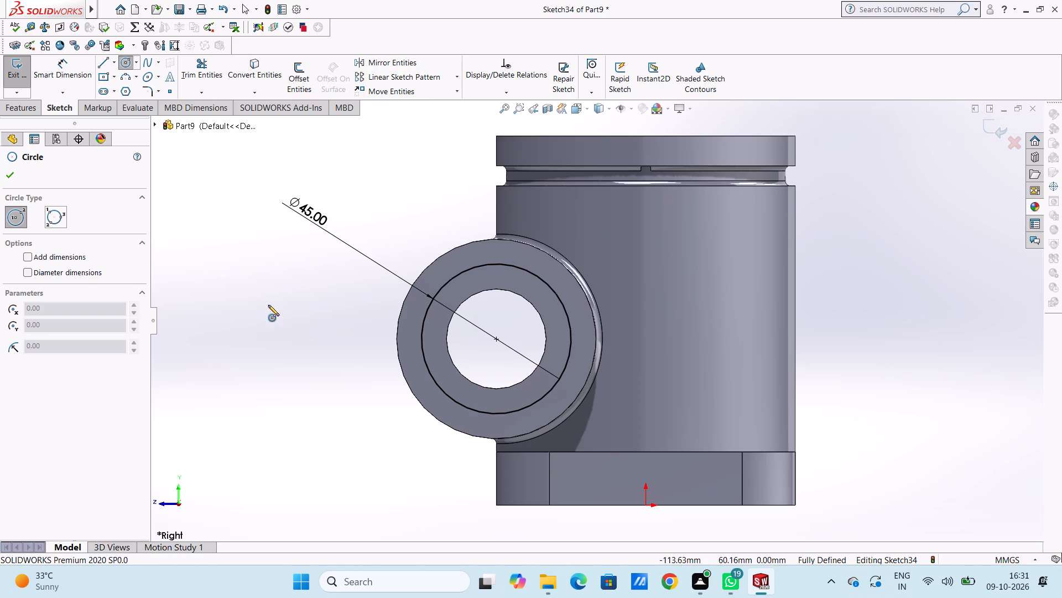
key(Escape)
click(105, 65)
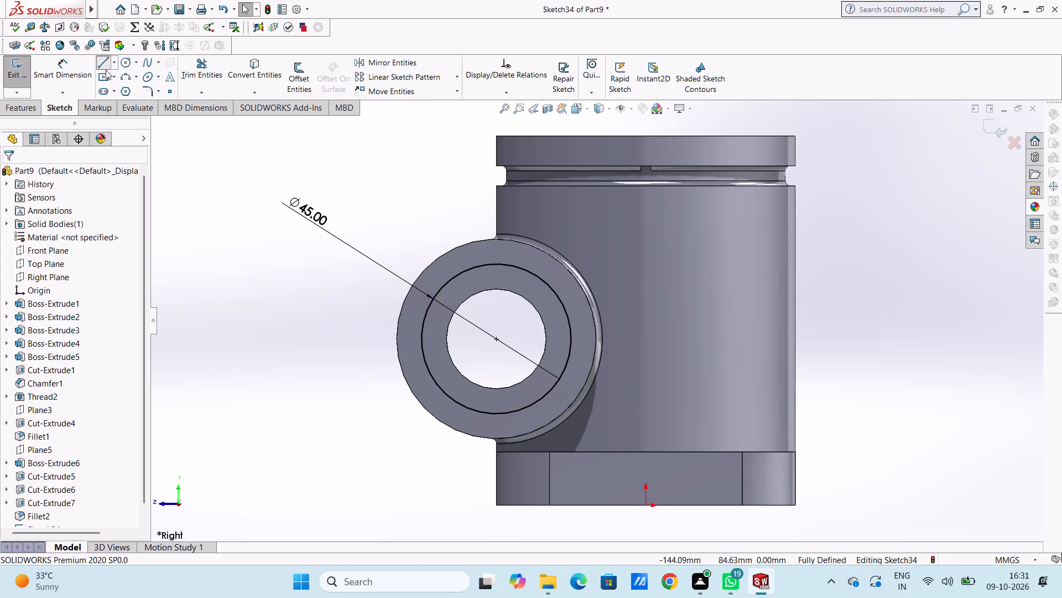
click(496, 341)
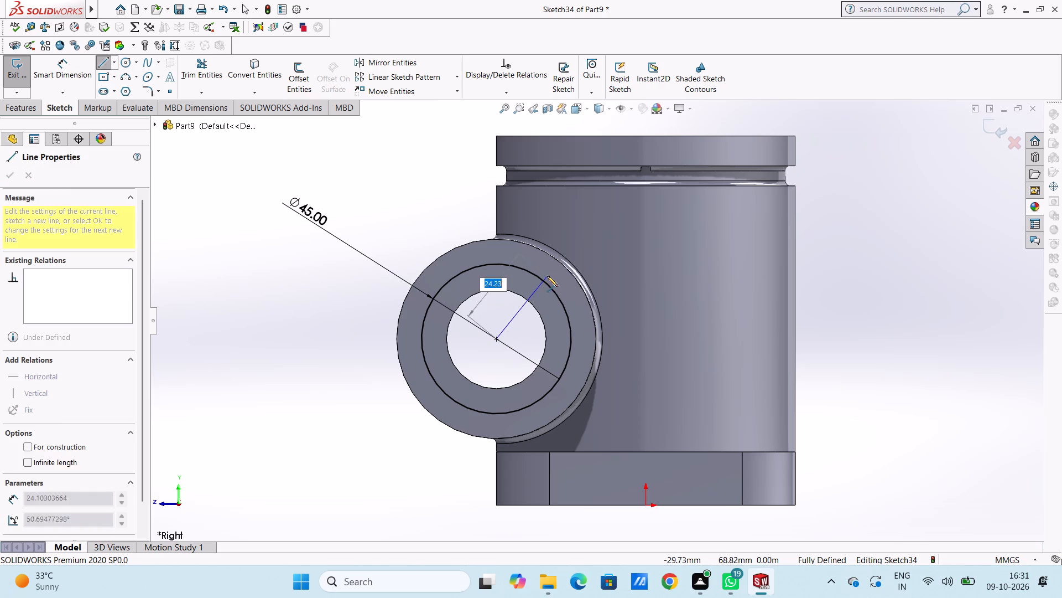
click(576, 244)
right_click(412, 183)
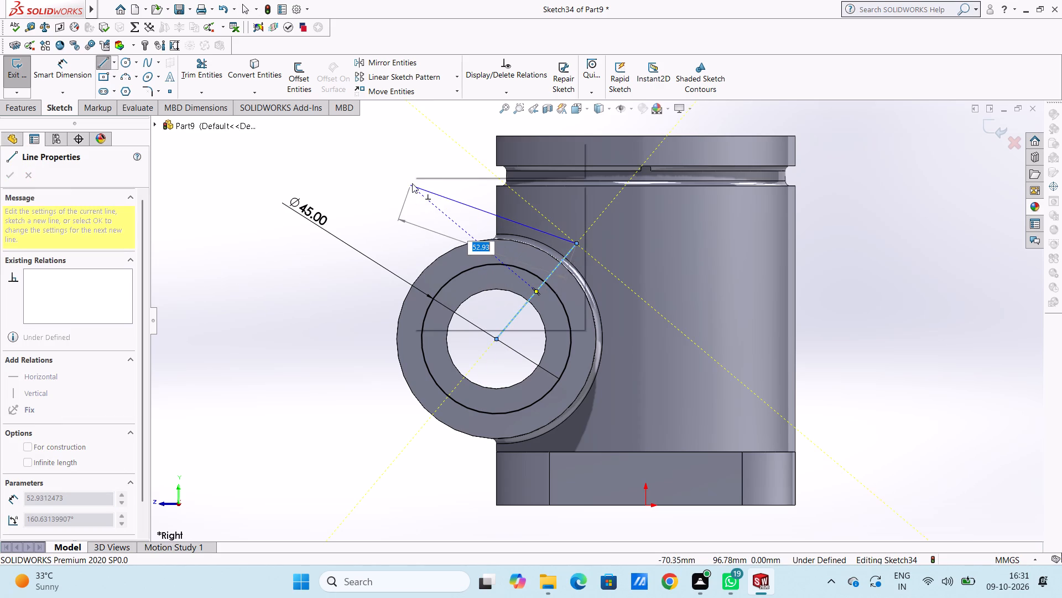
click(433, 192)
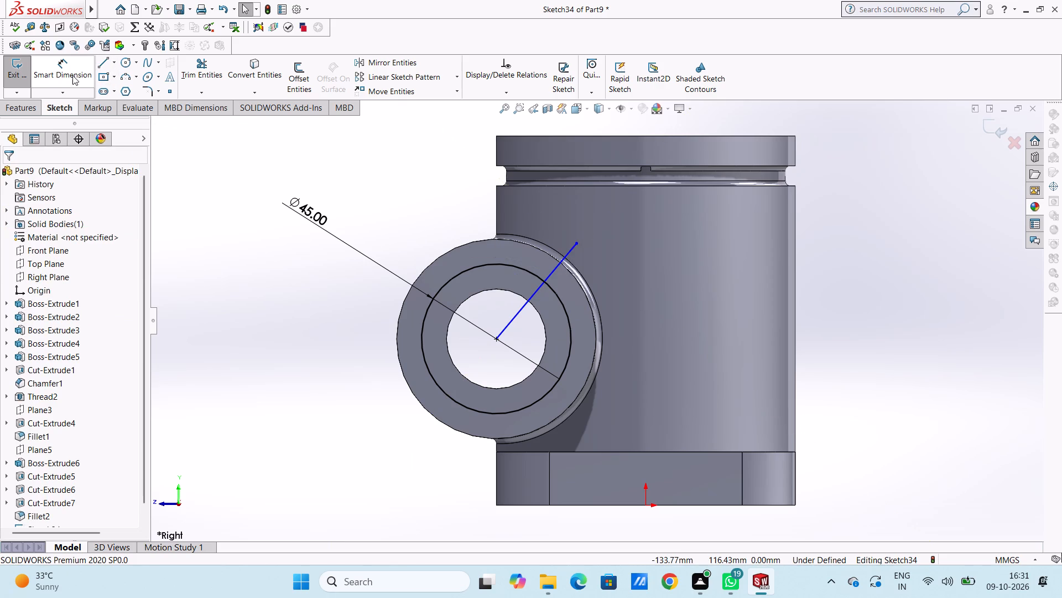
Dimension the line's angle from the vertical through the bore centre as 45°.
click(57, 66)
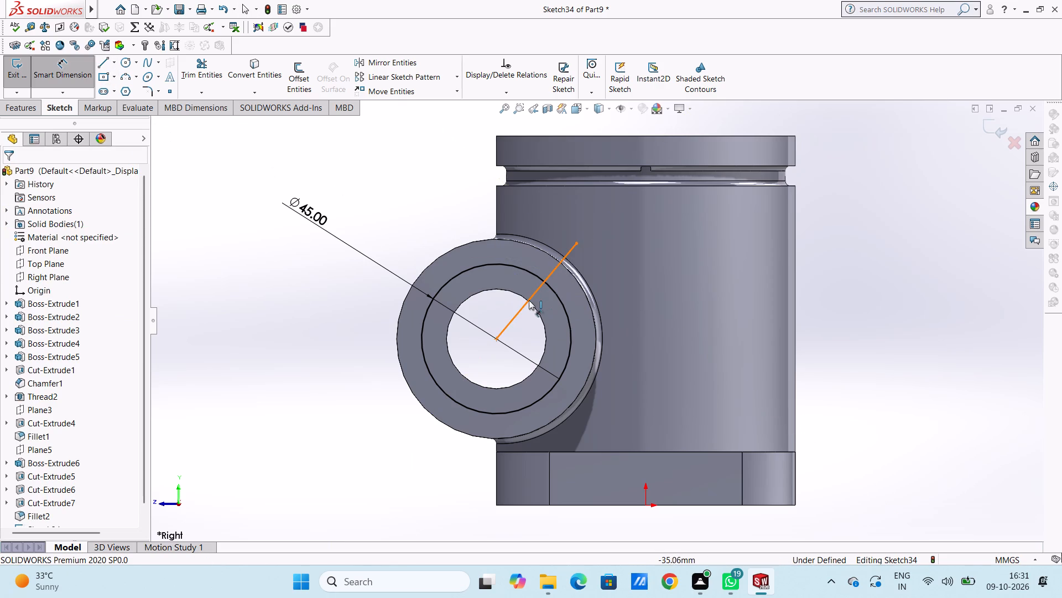
click(529, 300)
click(496, 338)
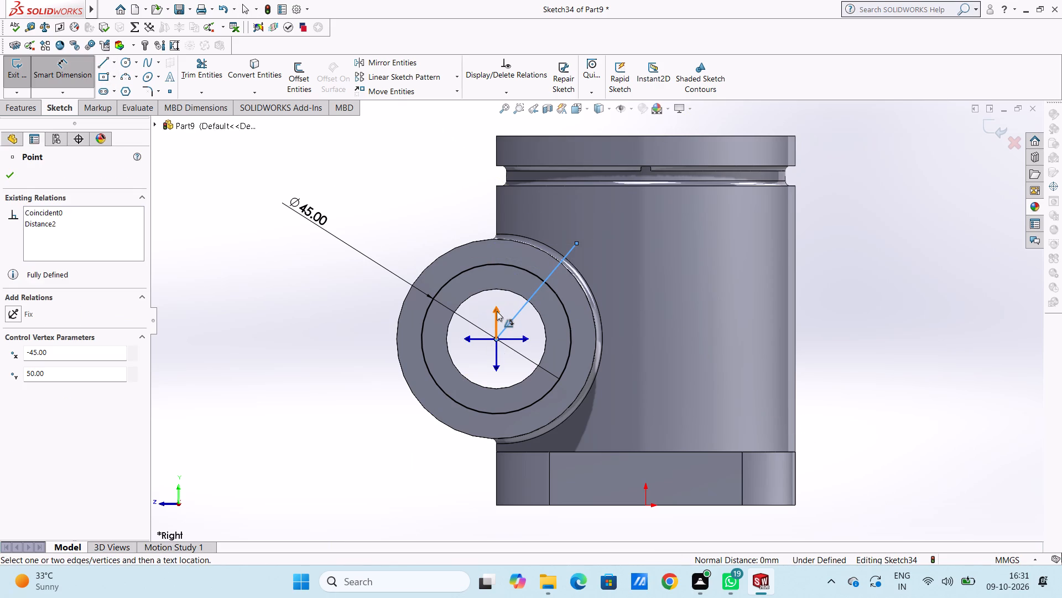
click(497, 311)
click(555, 223)
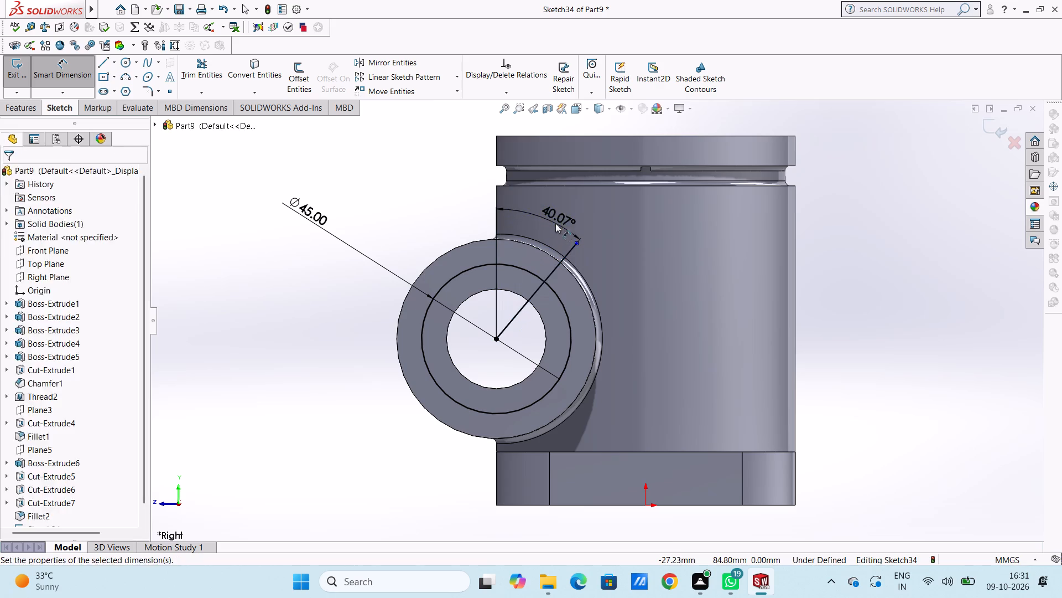
text(45)
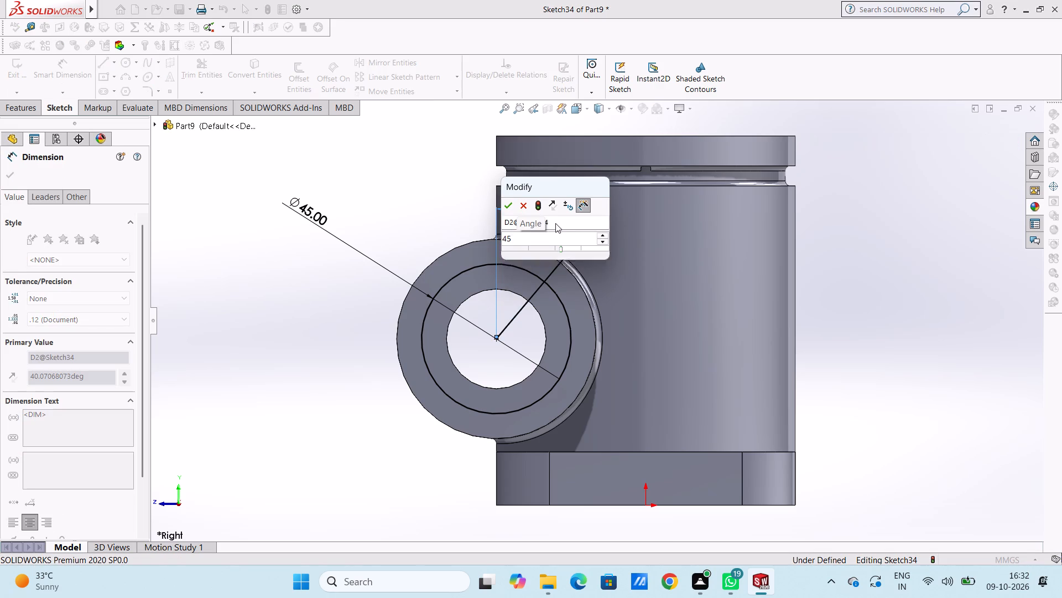
key(Return)
click(449, 212)
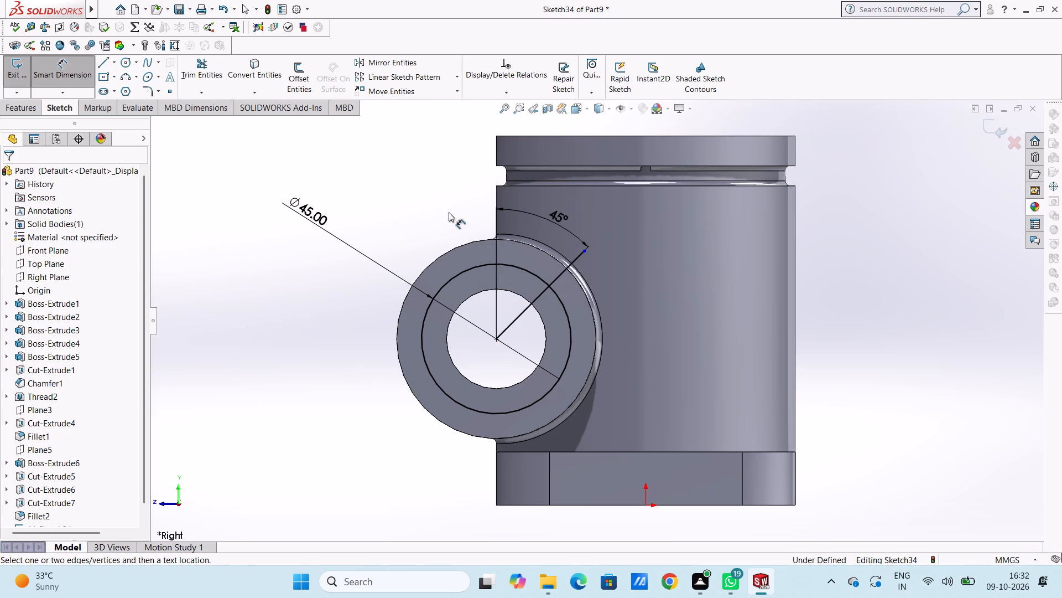
Draw a circle about 5.35 mm in diameter centred where the angled line crosses the 45 mm circle.
click(127, 65)
scroll(591, 296, down, 3)
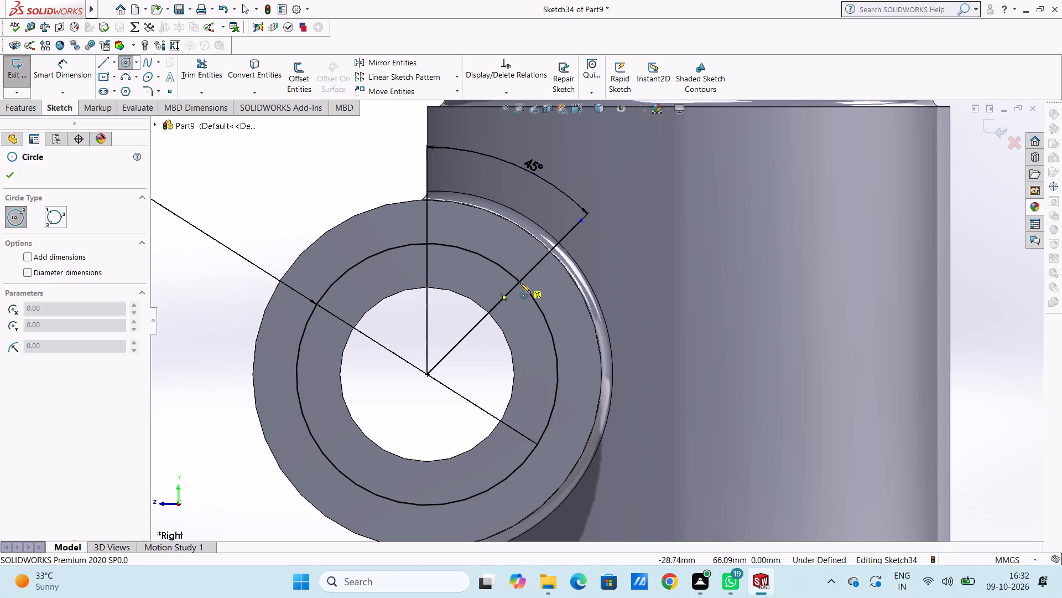
click(519, 282)
click(531, 292)
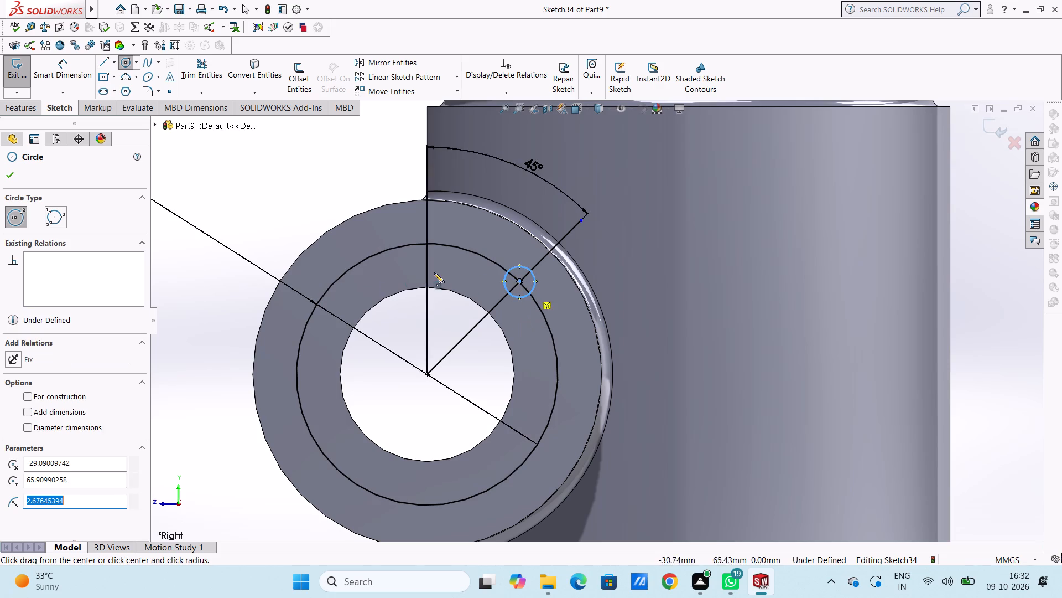
click(16, 175)
click(207, 186)
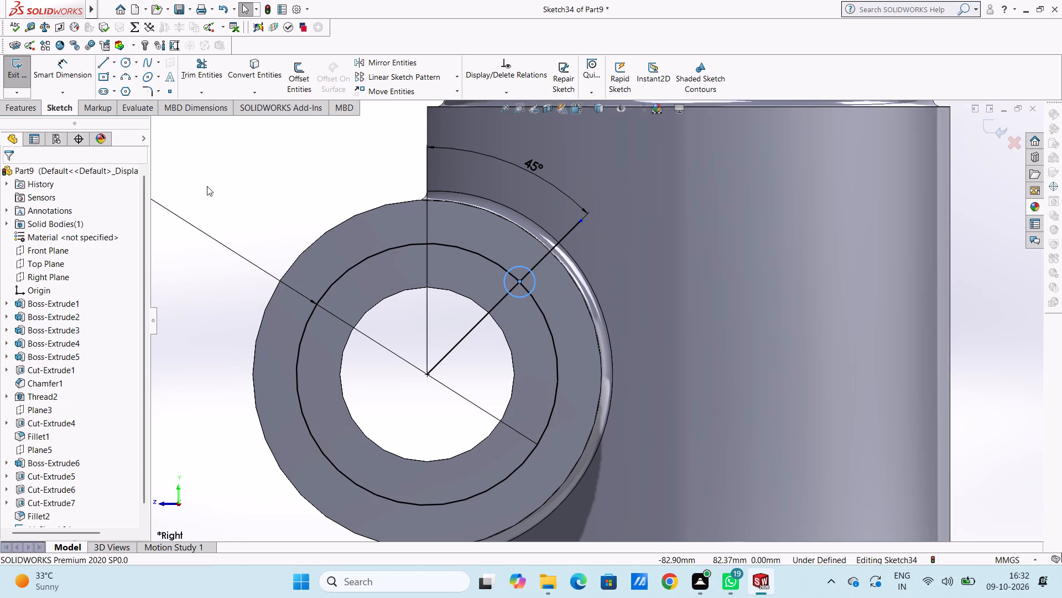
Dimension the small circle's diameter as 4 mm.
scroll(325, 190, up, 3)
click(87, 71)
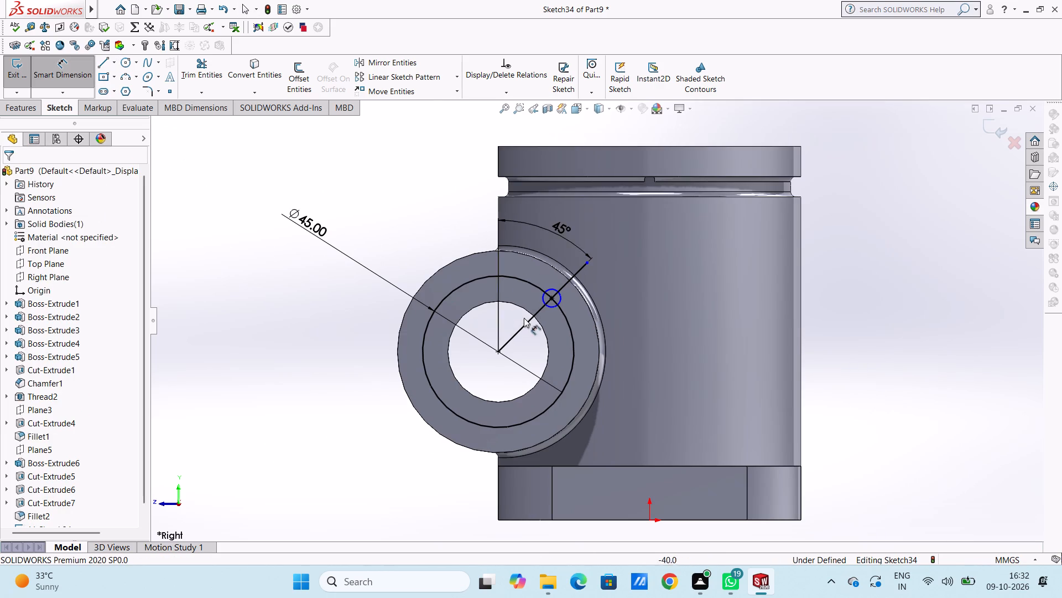
scroll(530, 318, down, 3)
click(596, 291)
scroll(728, 297, up, 3)
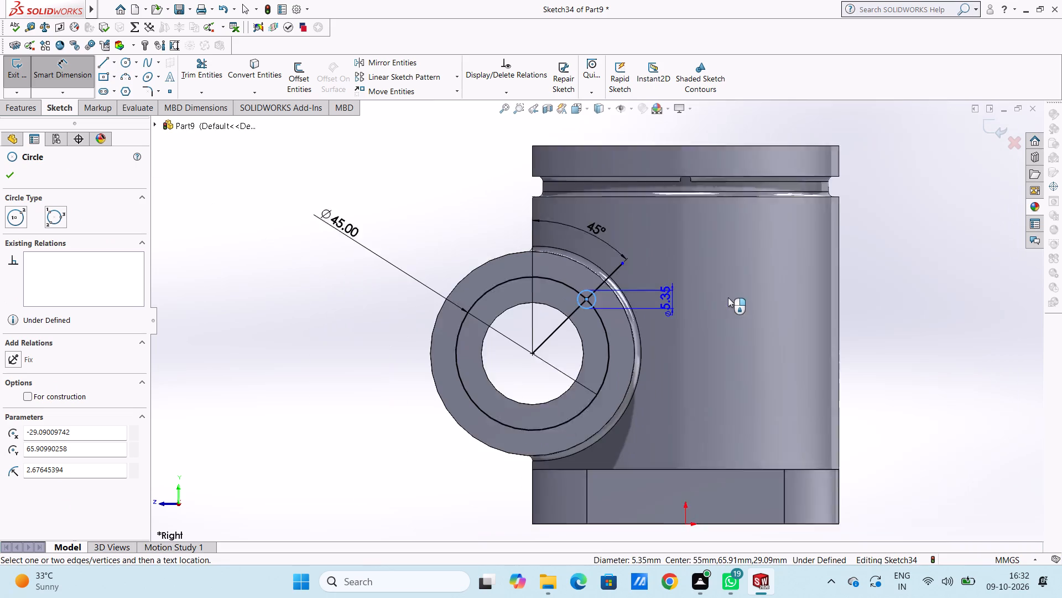
scroll(728, 297, up, 1)
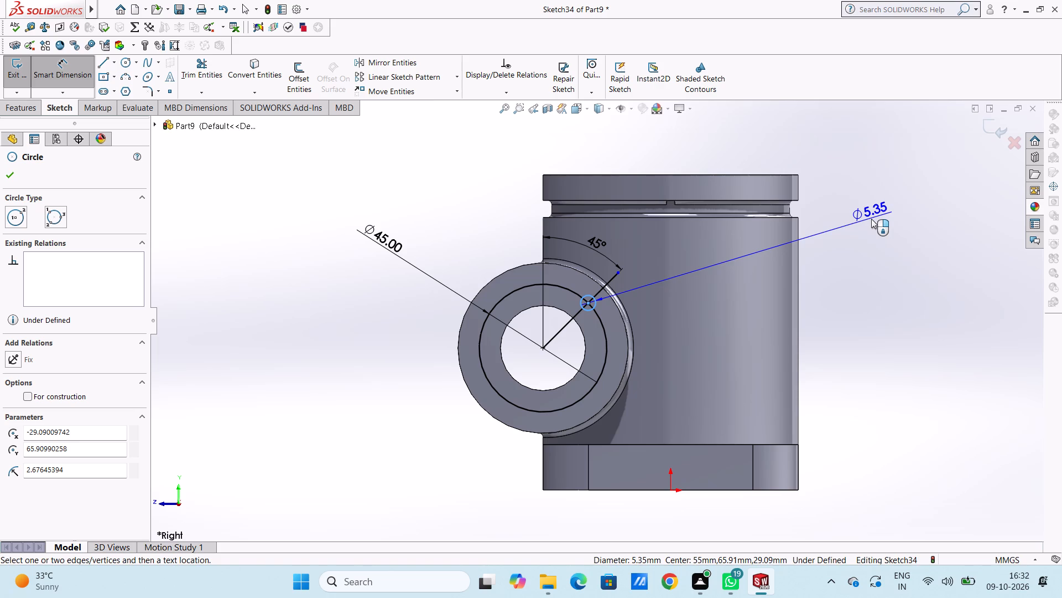
click(871, 219)
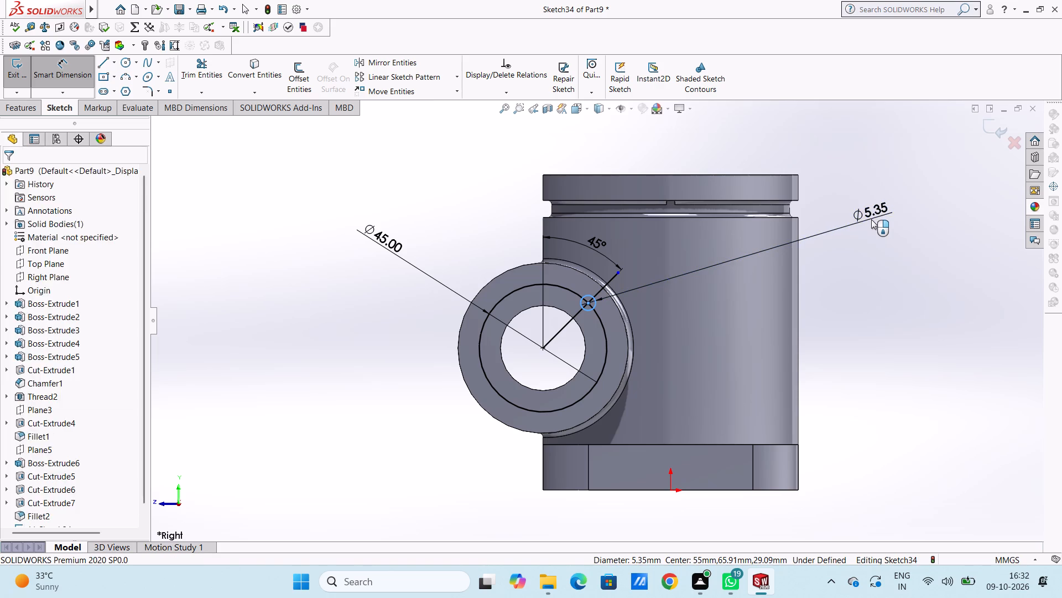
key(4)
key(Return)
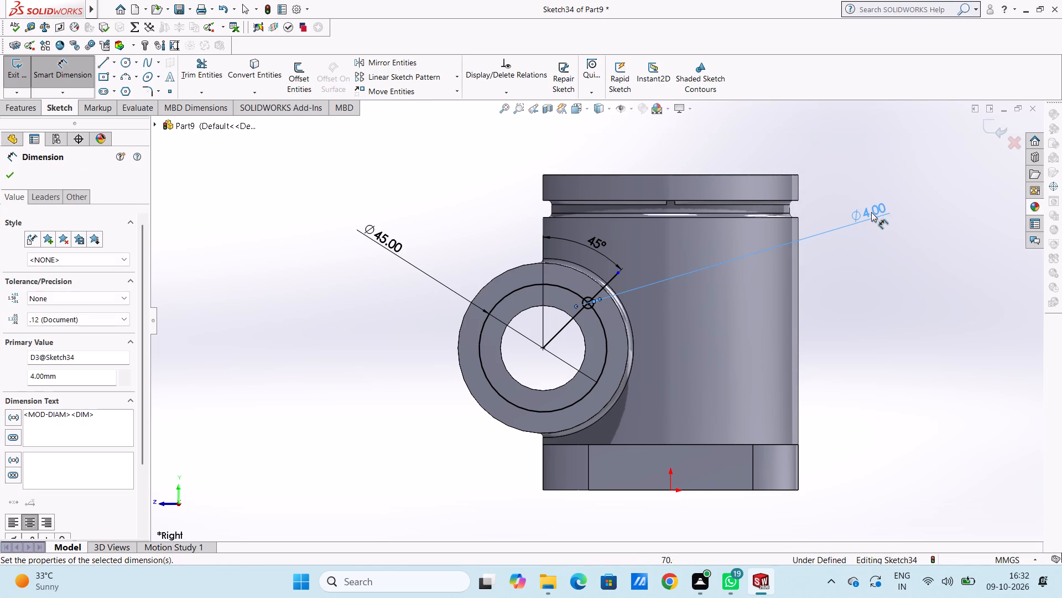
click(892, 259)
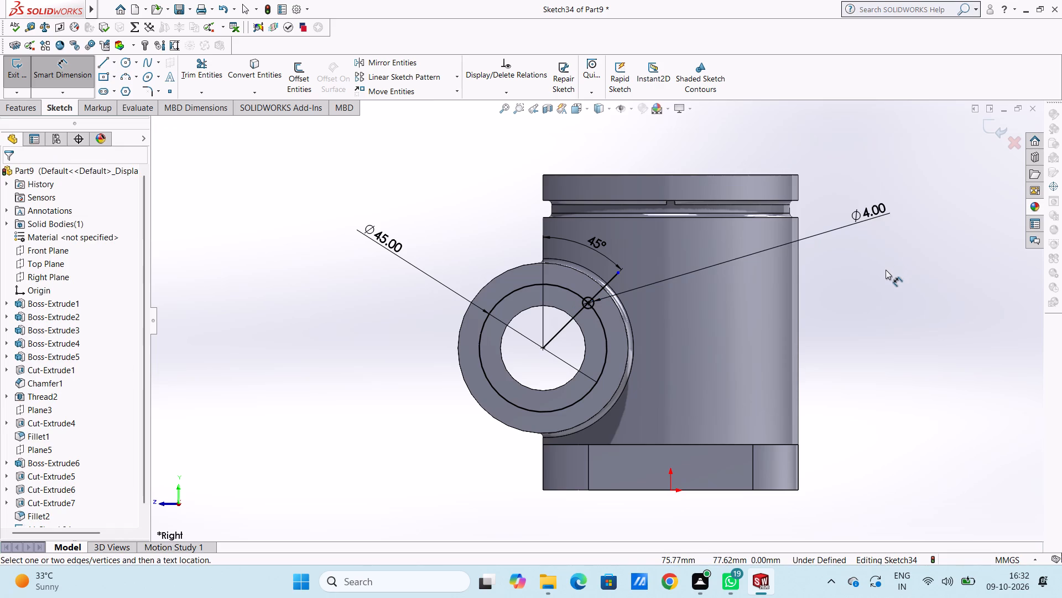
Set the small circle's diameter to 8 mm.
click(868, 213)
click(868, 213)
key(8)
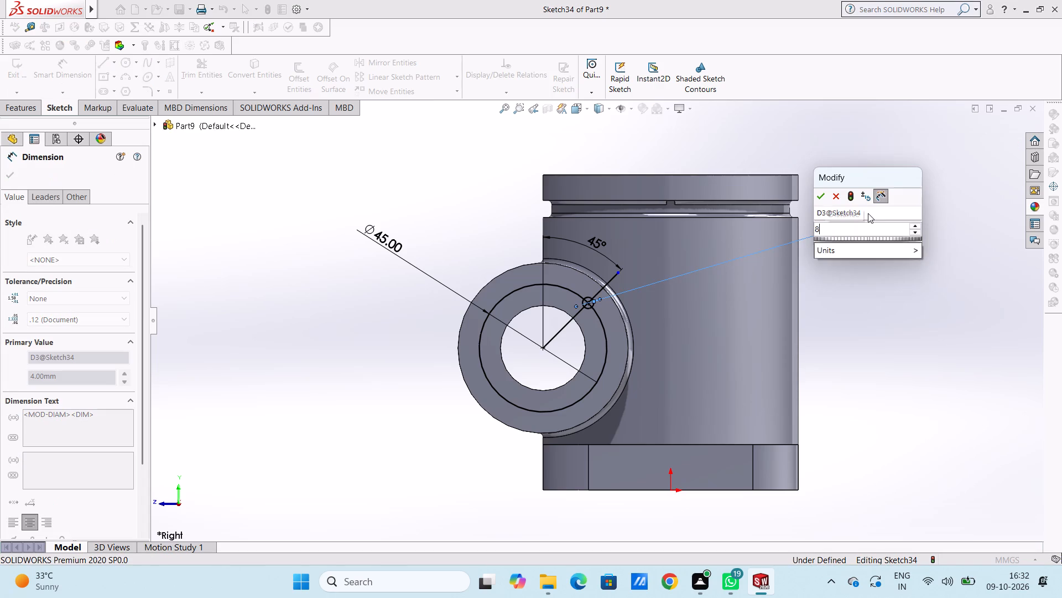
key(Return)
click(872, 275)
Leave dimensioning and examine the small circle on the side tube's end face from an angle.
scroll(872, 275, up, 4)
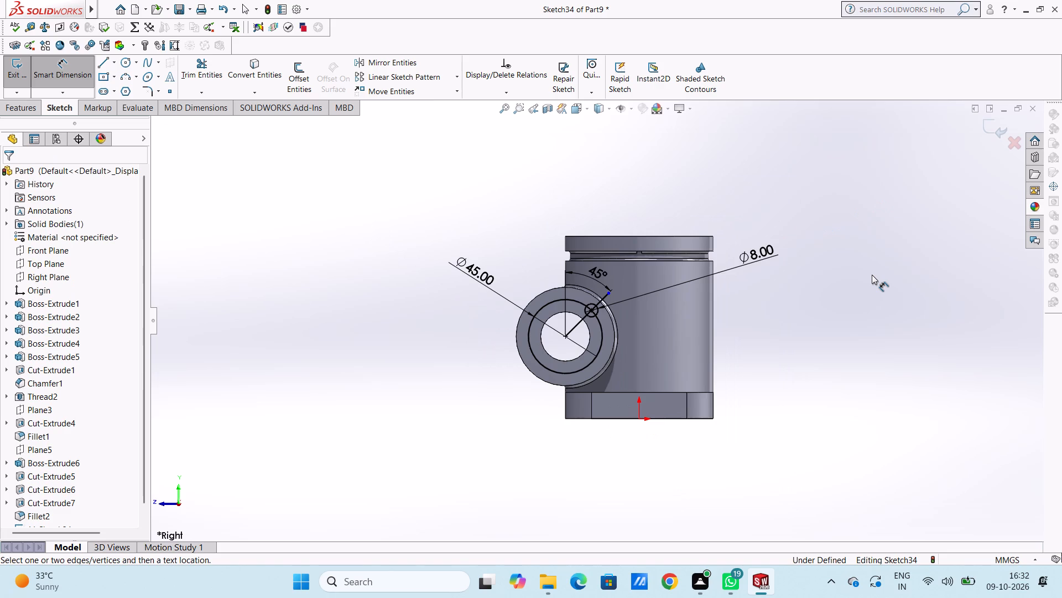
scroll(872, 275, up, 2)
middle_drag(722, 341, 733, 364)
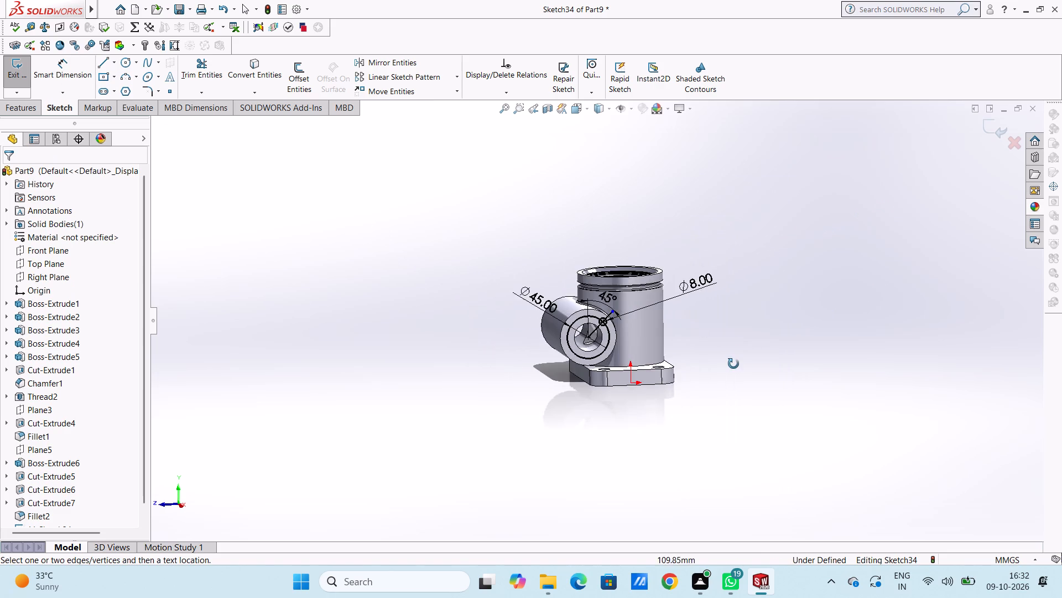
middle_drag(733, 364, 722, 358)
scroll(647, 316, down, 5)
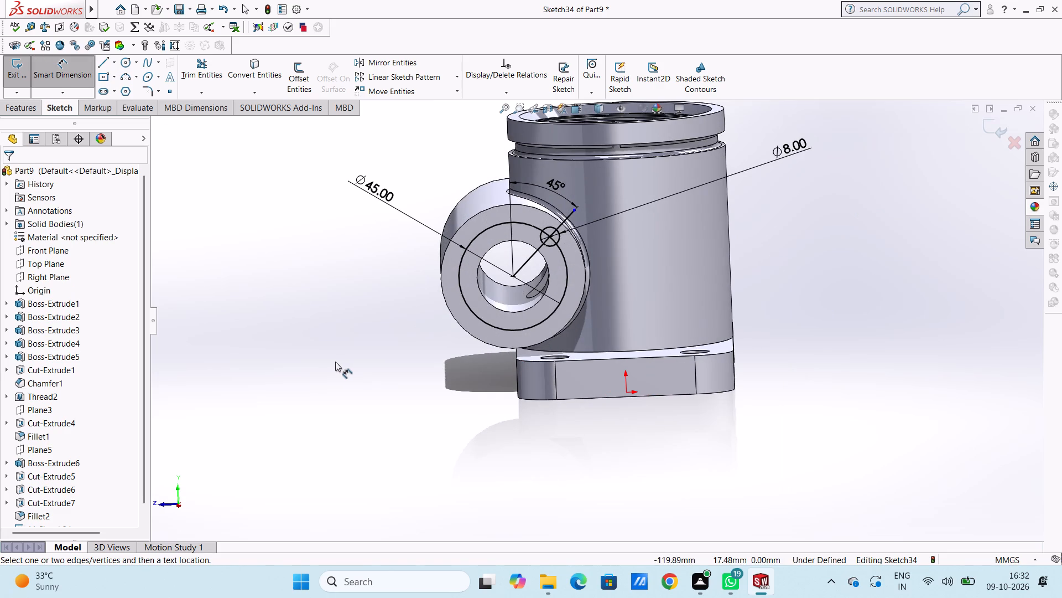
key(Escape)
scroll(482, 281, down, 3)
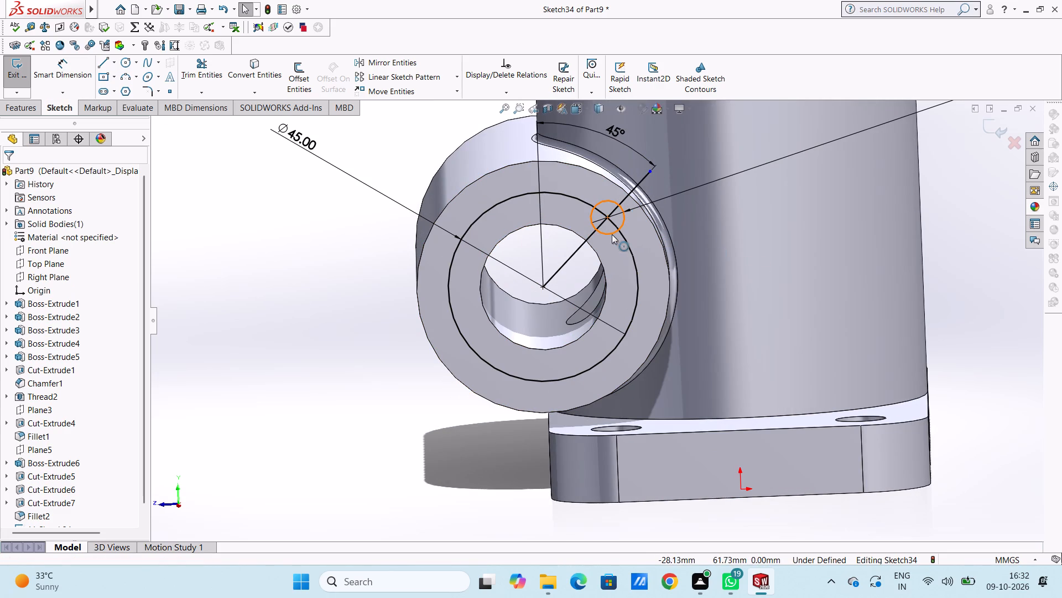
Circular-pattern the 8 mm circle into 4 equally spaced instances over 360° about the 45 mm circle's centre.
click(611, 234)
click(457, 78)
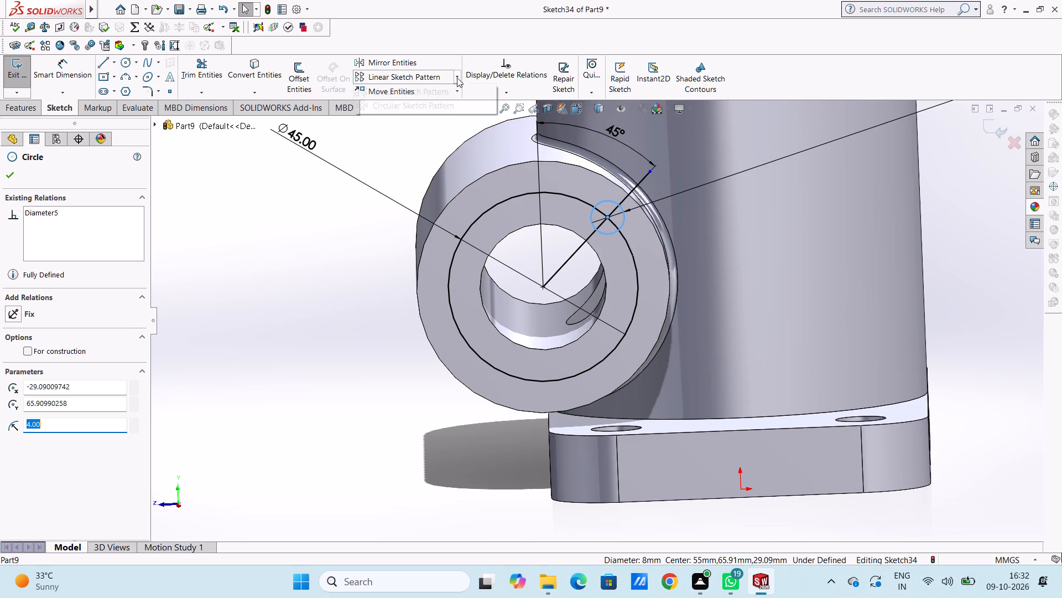
click(440, 110)
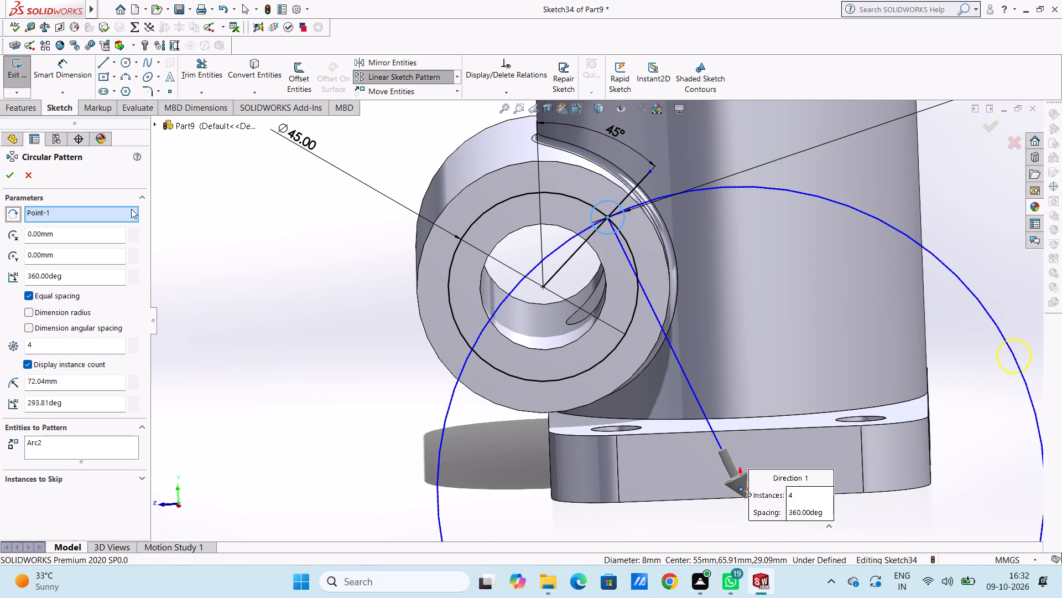
right_click(116, 213)
click(134, 232)
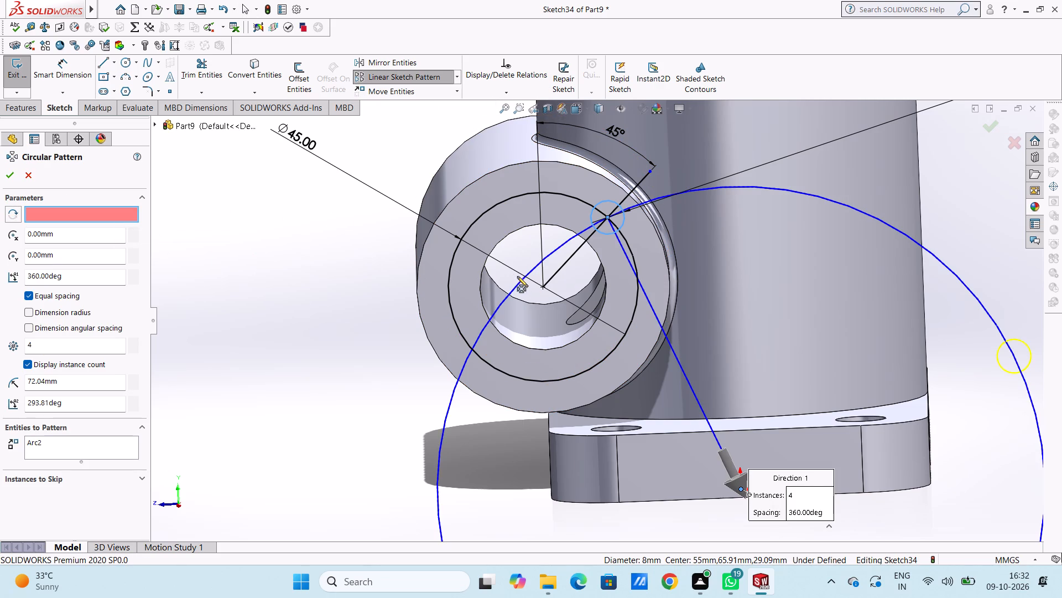
click(543, 286)
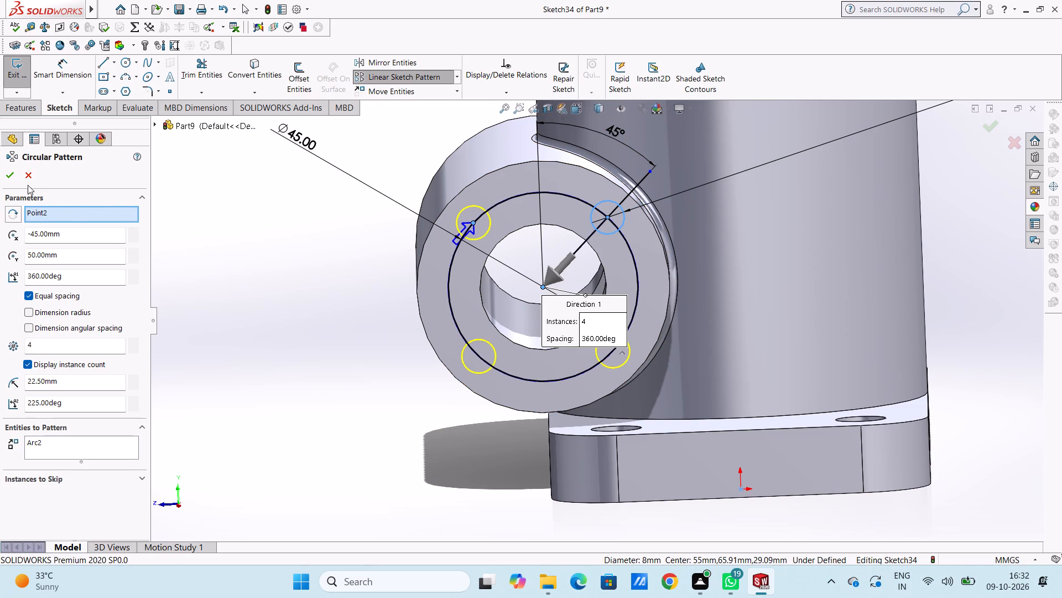
click(15, 177)
click(305, 253)
Delete the 45 mm circle and the 45° angled line from the end-face sketch.
key(ctrl+4)
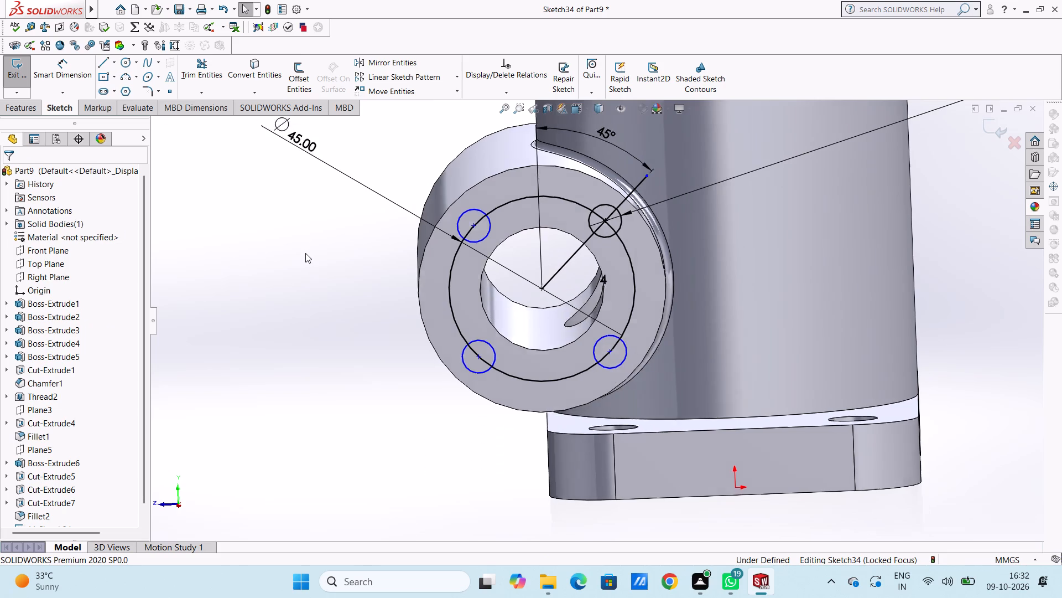
scroll(511, 290, down, 5)
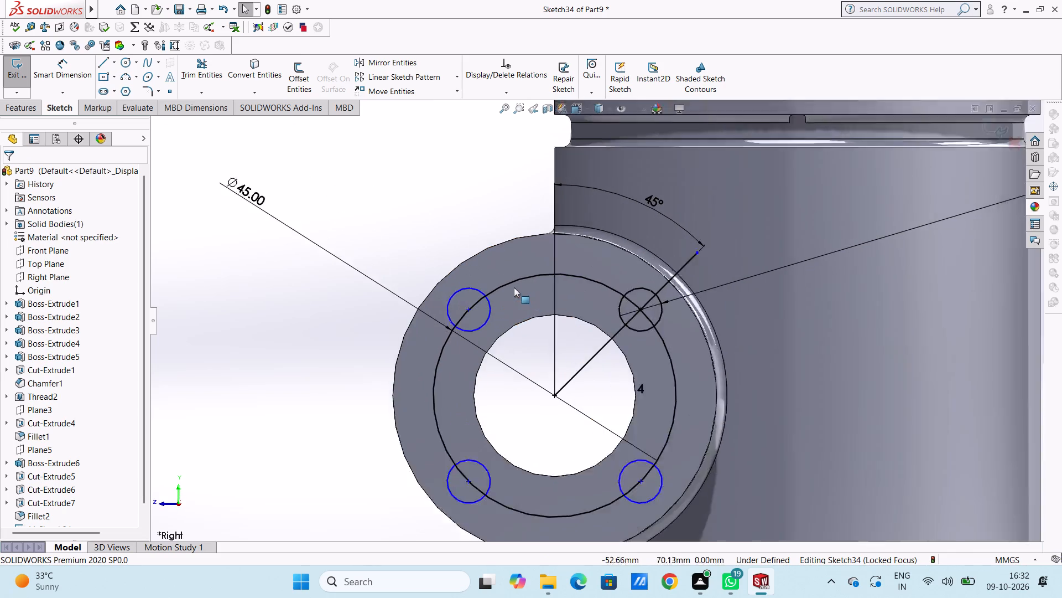
click(619, 281)
key(Delete)
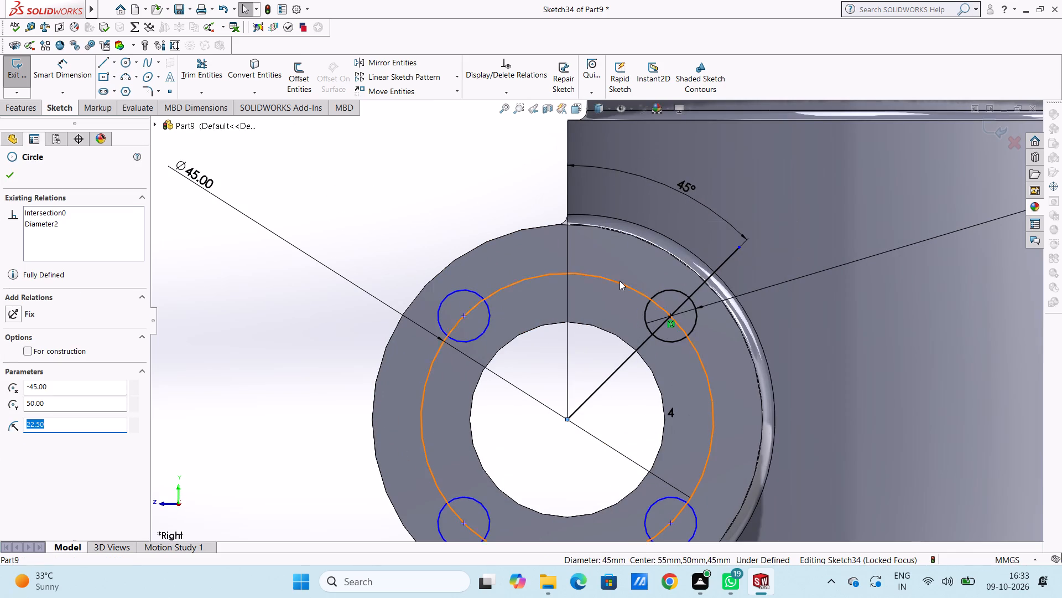
click(464, 290)
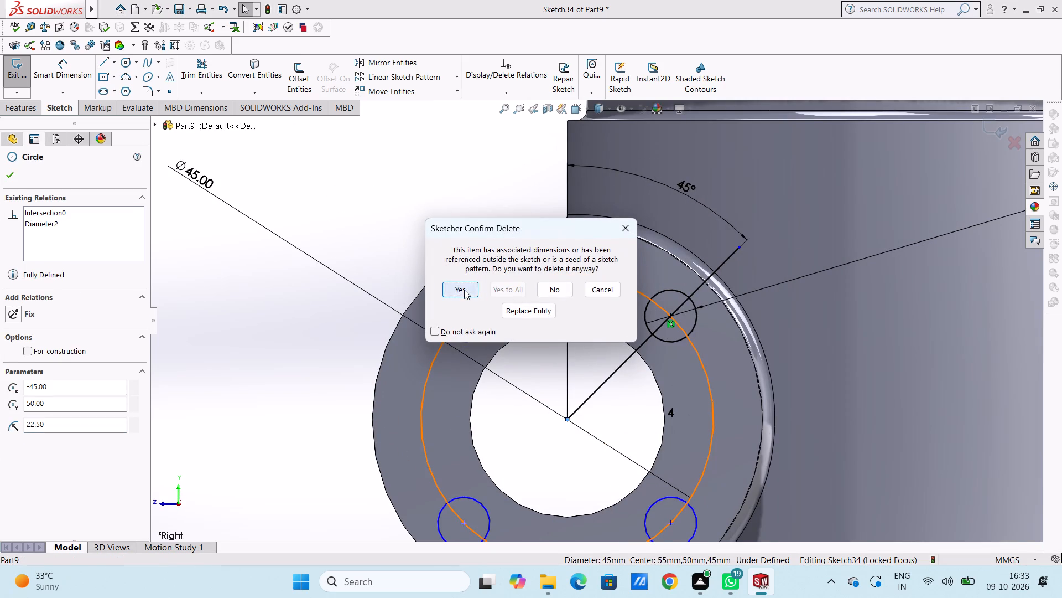
click(624, 360)
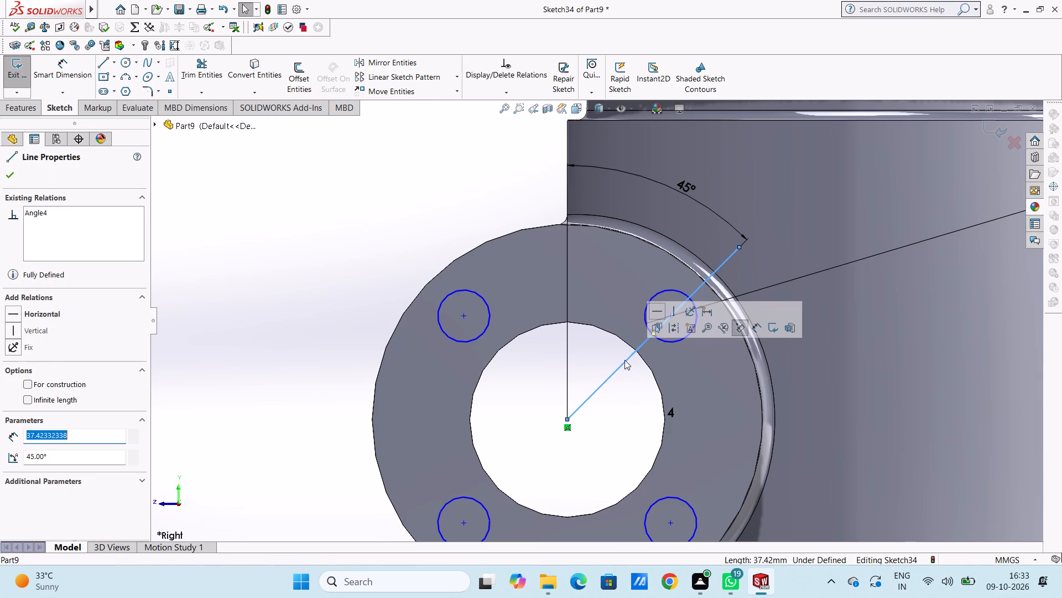
key(Delete)
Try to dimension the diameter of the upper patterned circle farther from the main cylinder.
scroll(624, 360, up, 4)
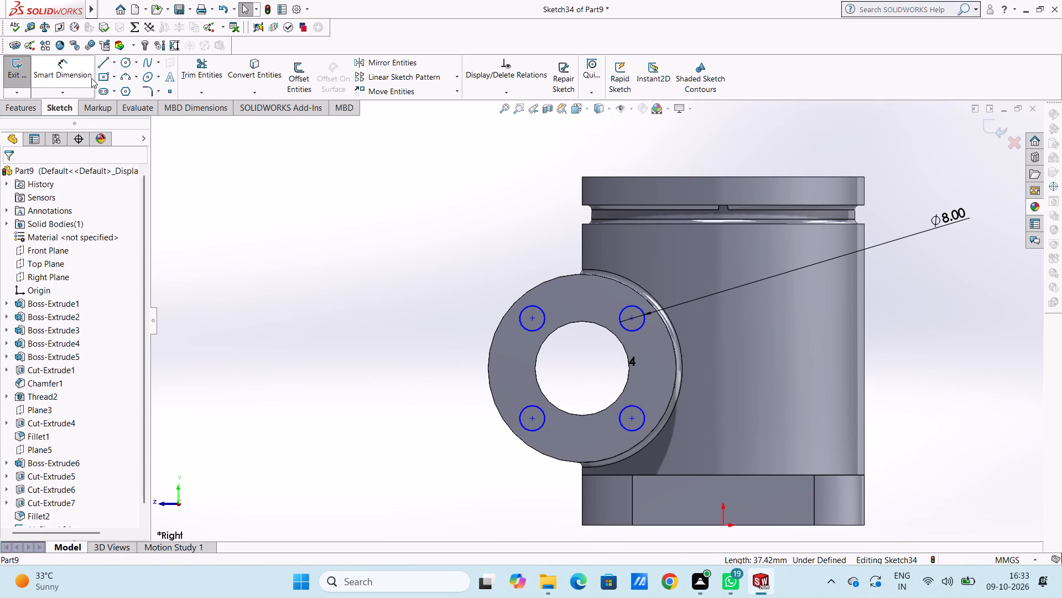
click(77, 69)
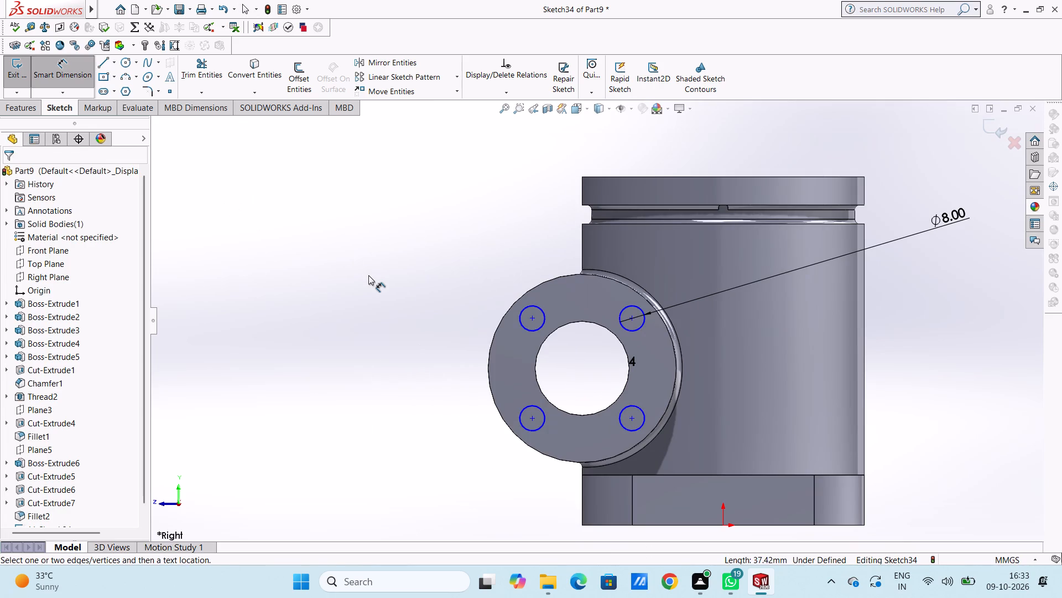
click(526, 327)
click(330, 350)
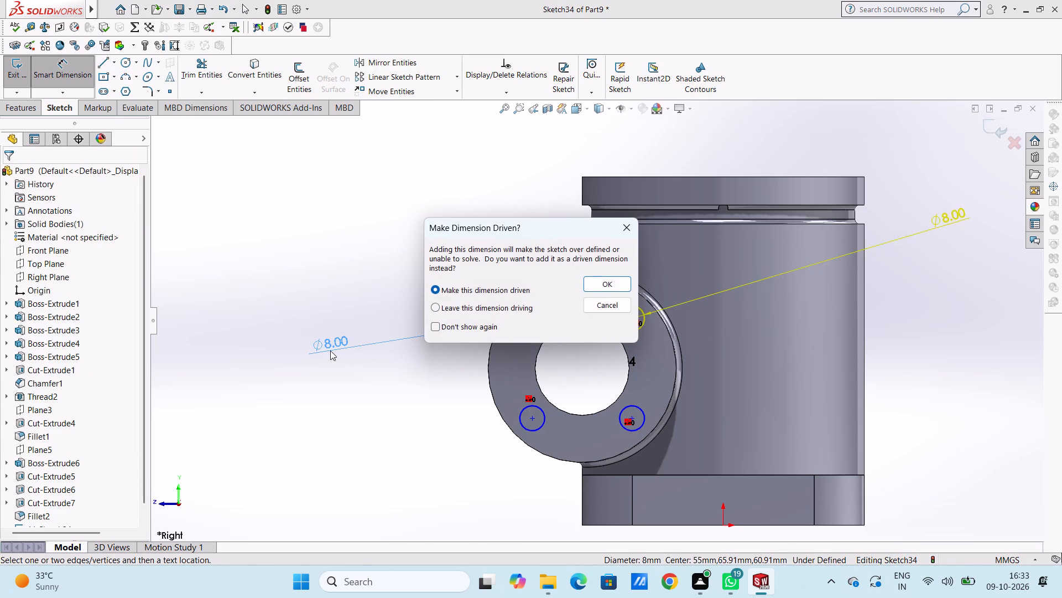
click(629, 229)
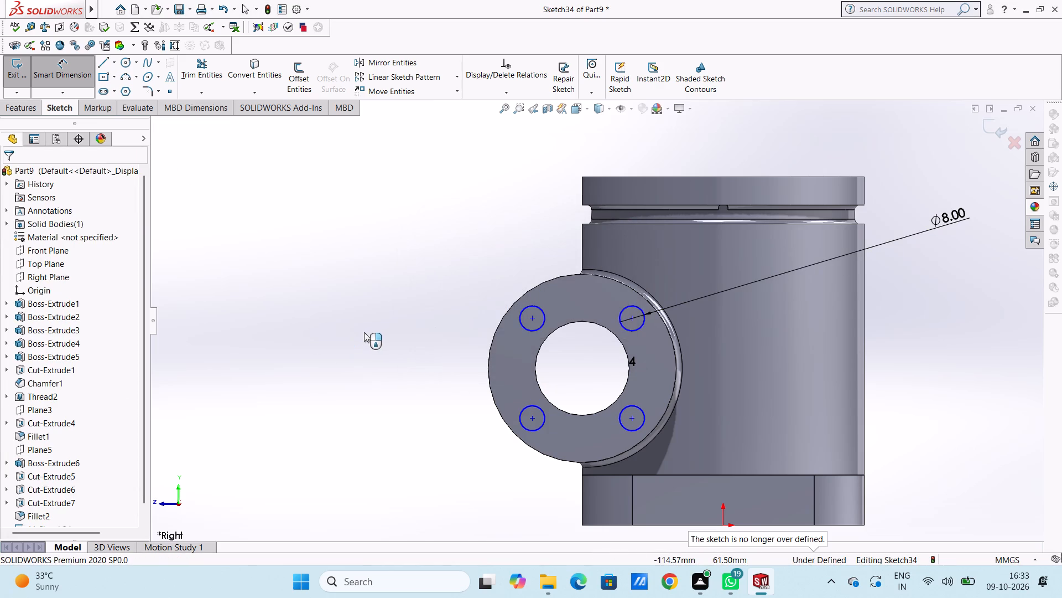
Dimension the vertical and horizontal distances from the origin to the upper circle farther from the main cylinder, accepting the existing values.
scroll(364, 332, up, 3)
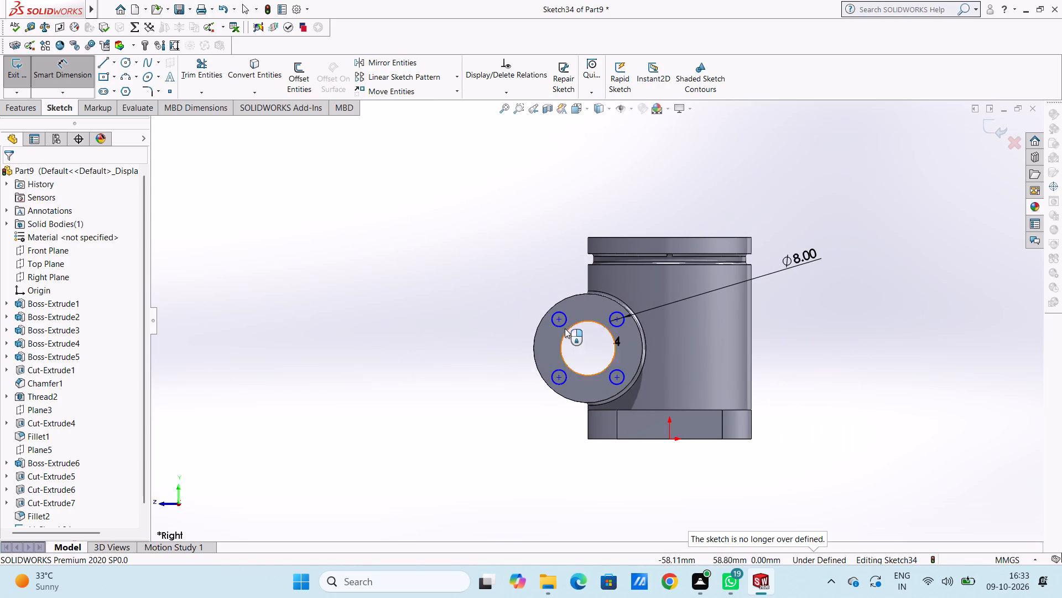
click(559, 318)
click(670, 441)
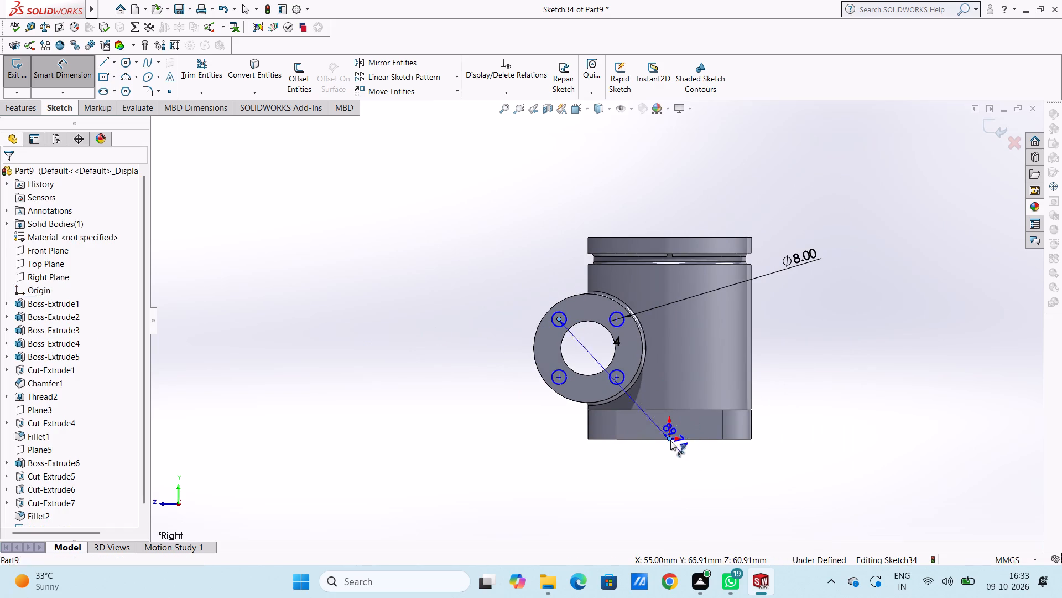
click(934, 381)
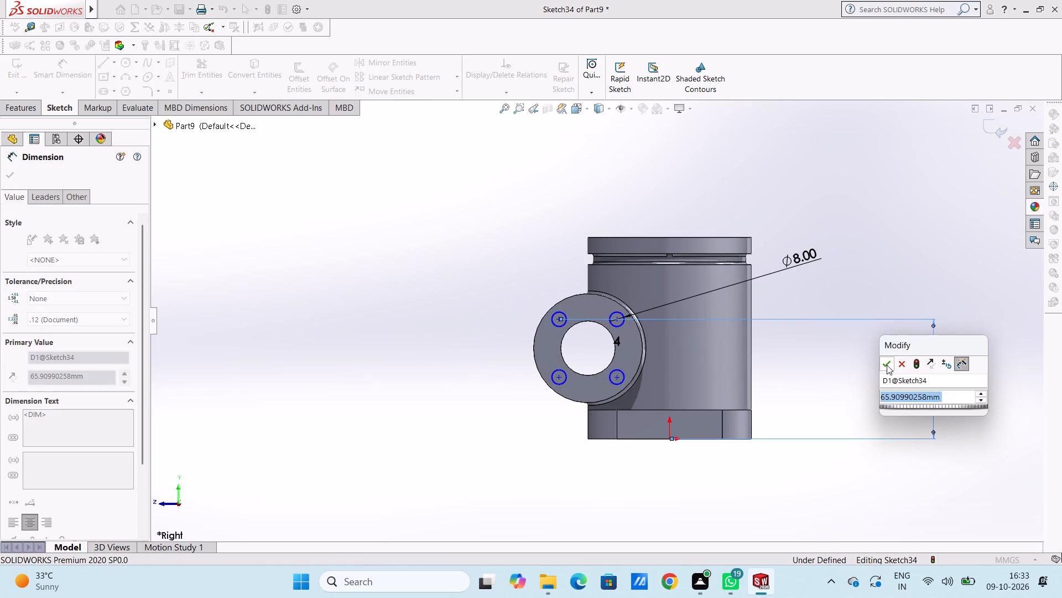
click(887, 365)
click(876, 359)
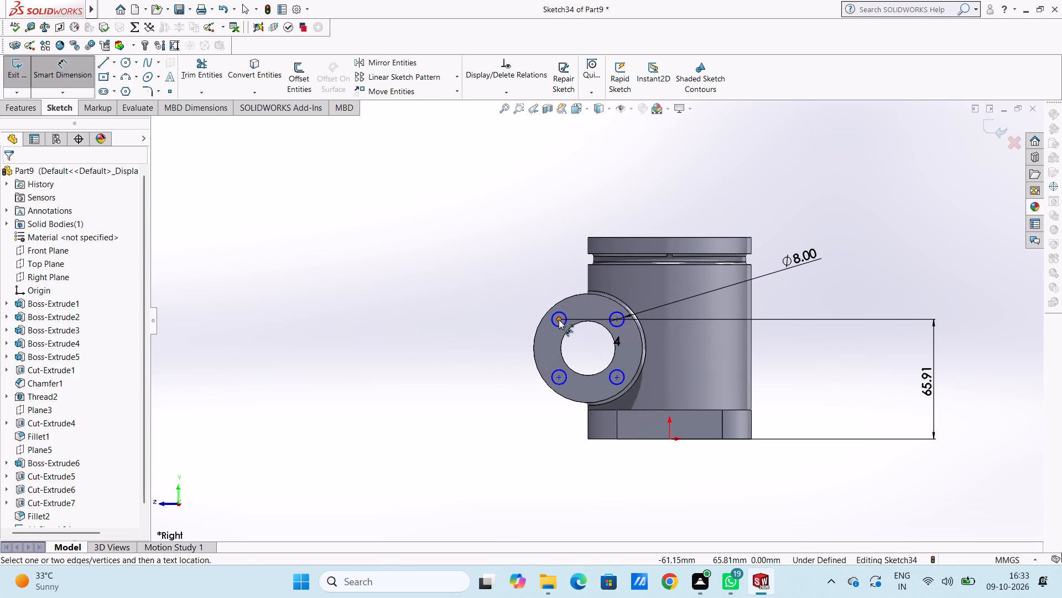
click(559, 319)
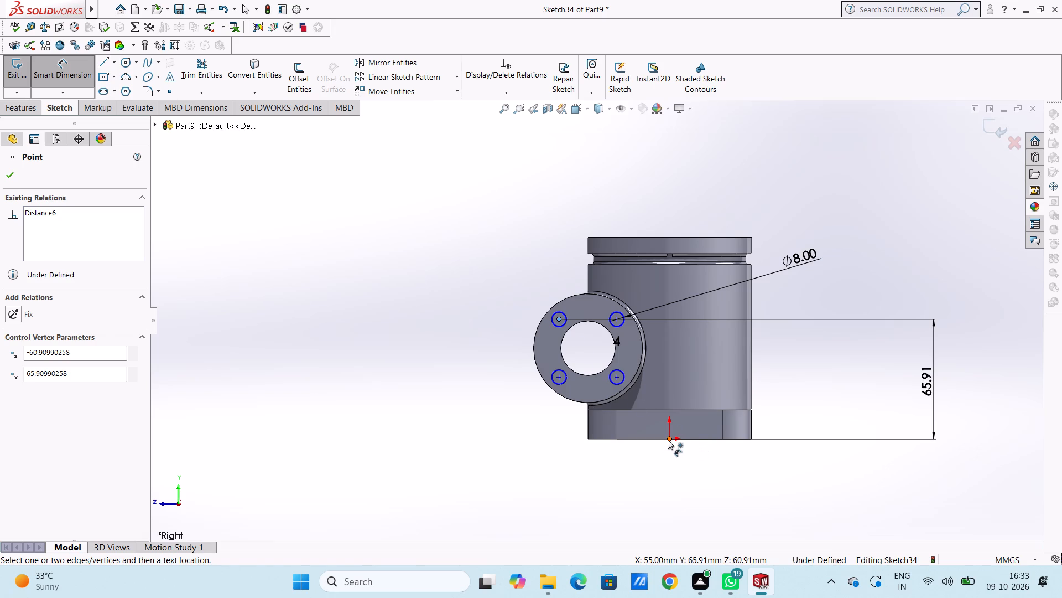
click(668, 440)
click(613, 507)
click(566, 488)
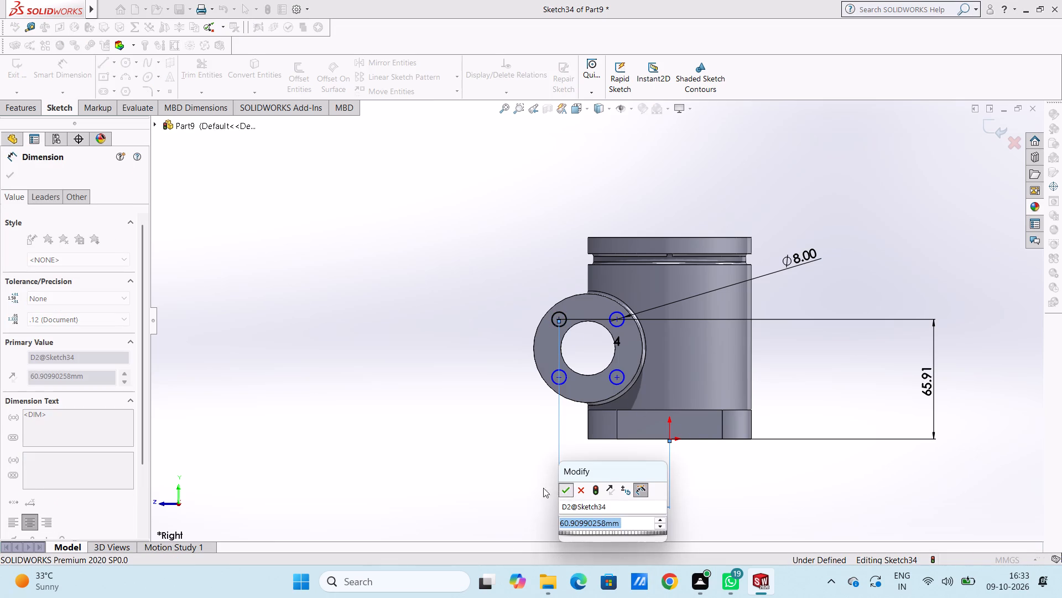
click(502, 478)
Dimension the vertical and horizontal distances from the origin to the upper circle nearer the main cylinder, accepting the existing values.
click(671, 441)
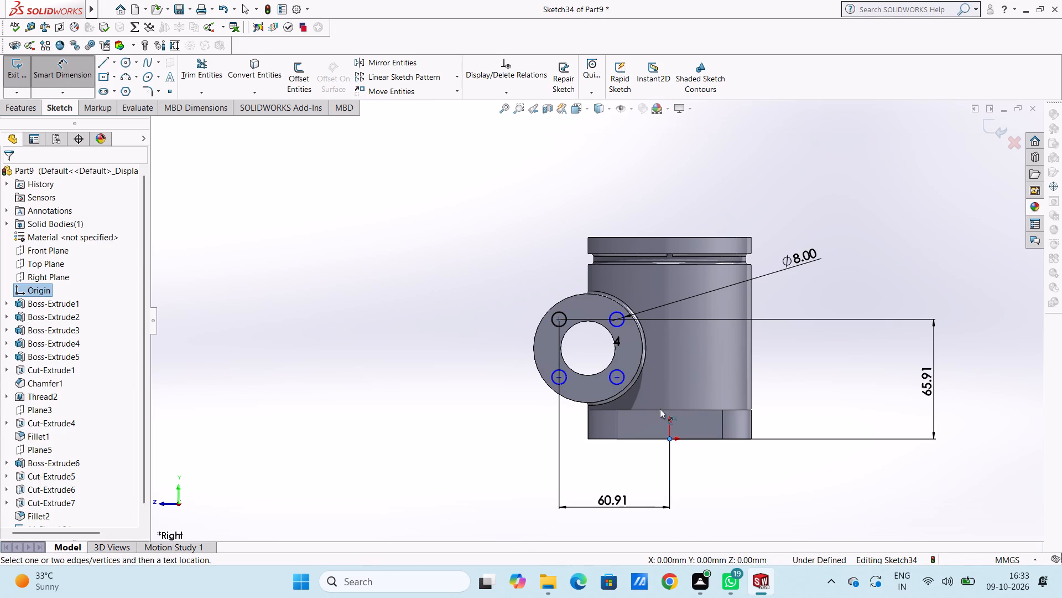
click(617, 321)
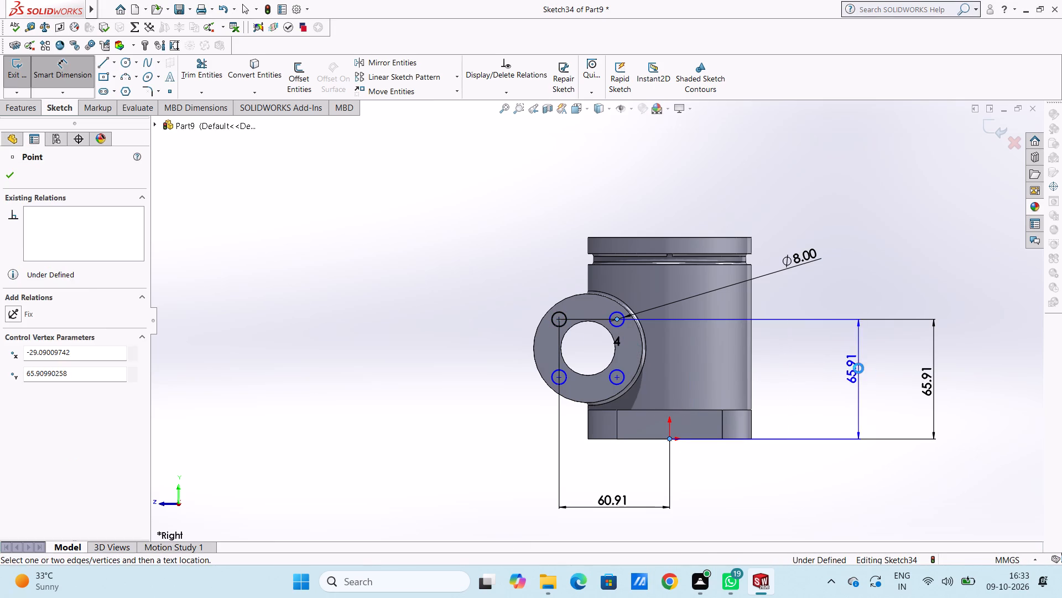
click(858, 368)
click(811, 355)
click(805, 341)
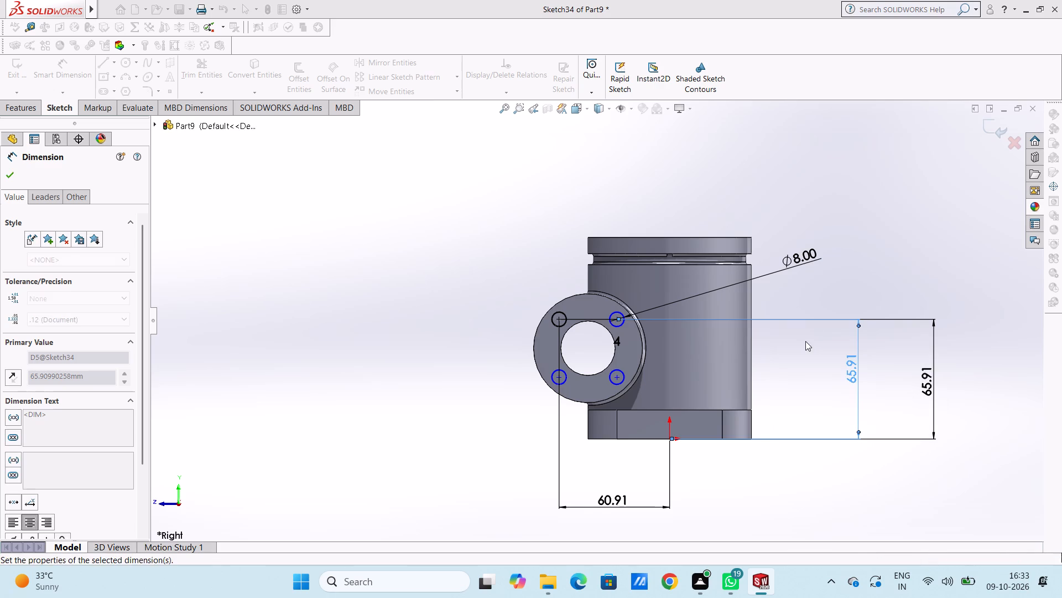
click(671, 441)
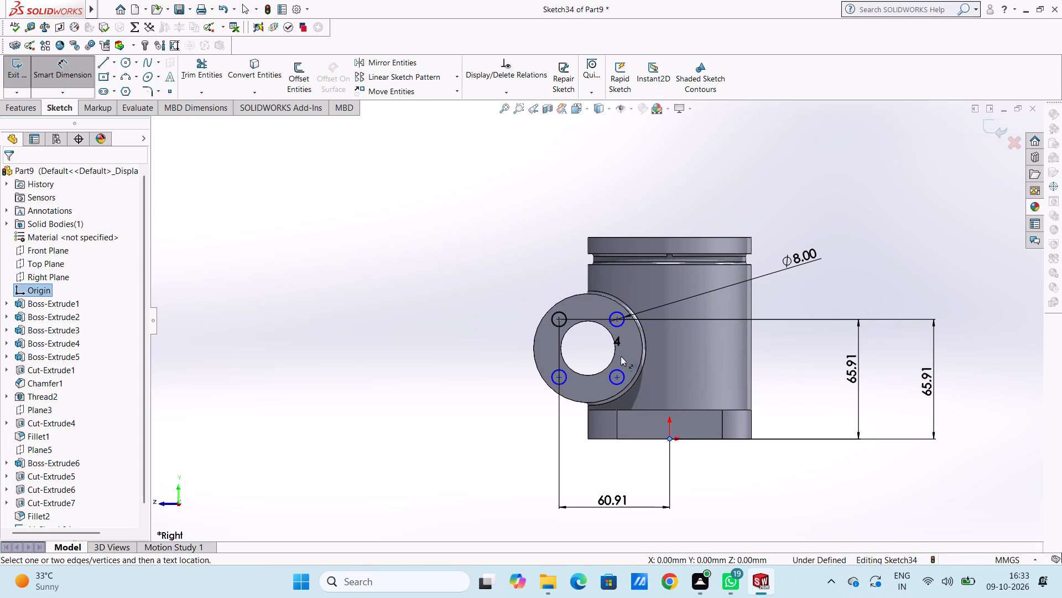
click(619, 319)
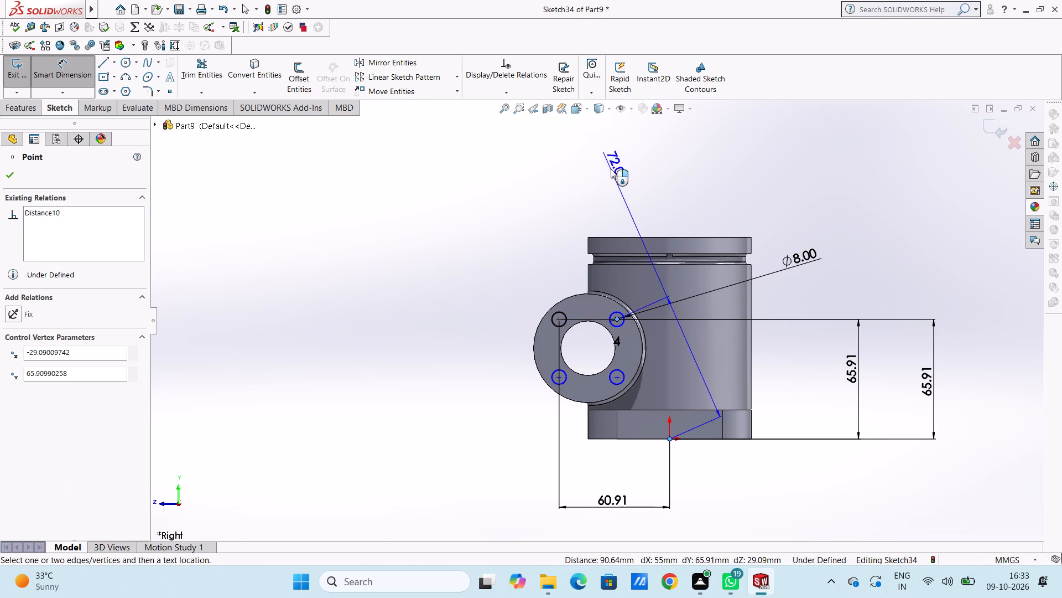
click(648, 175)
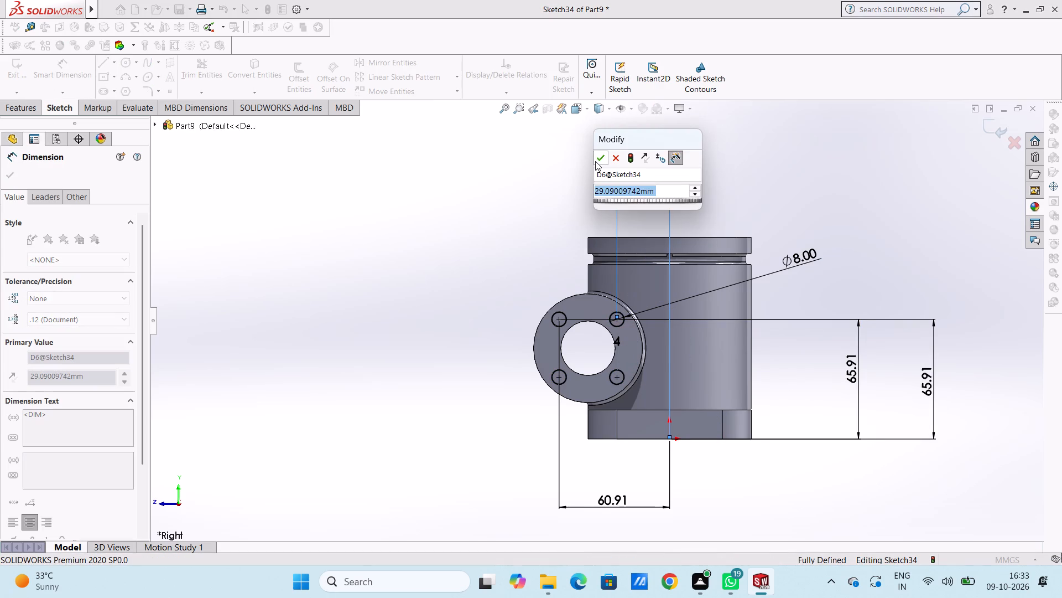
click(596, 160)
click(554, 169)
middle_drag(391, 217, 442, 254)
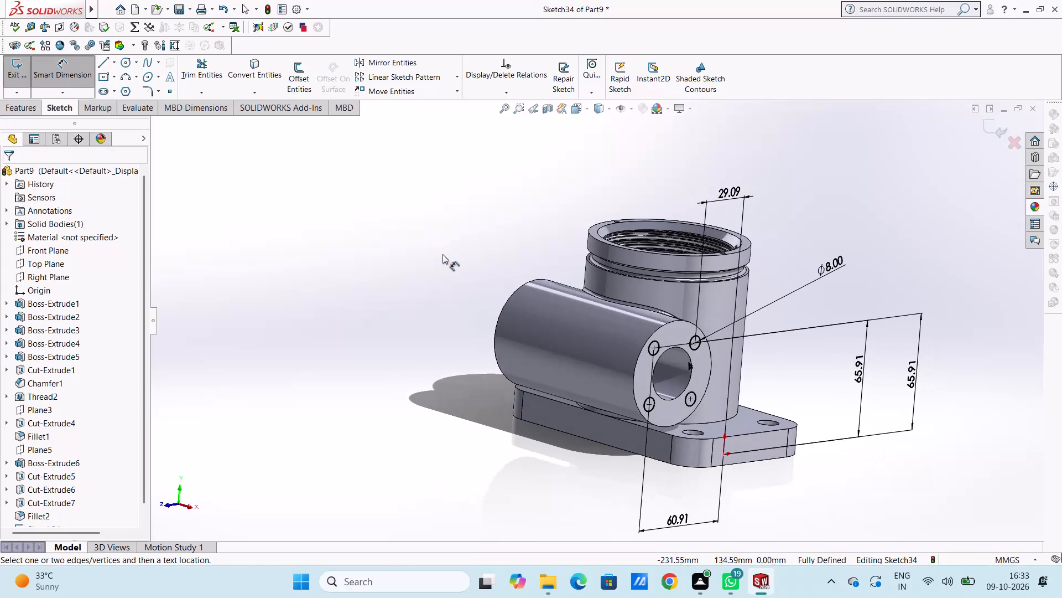
click(80, 78)
Cut-extrude the four 8 mm circles 22 mm blind into the side tube's end face.
click(34, 108)
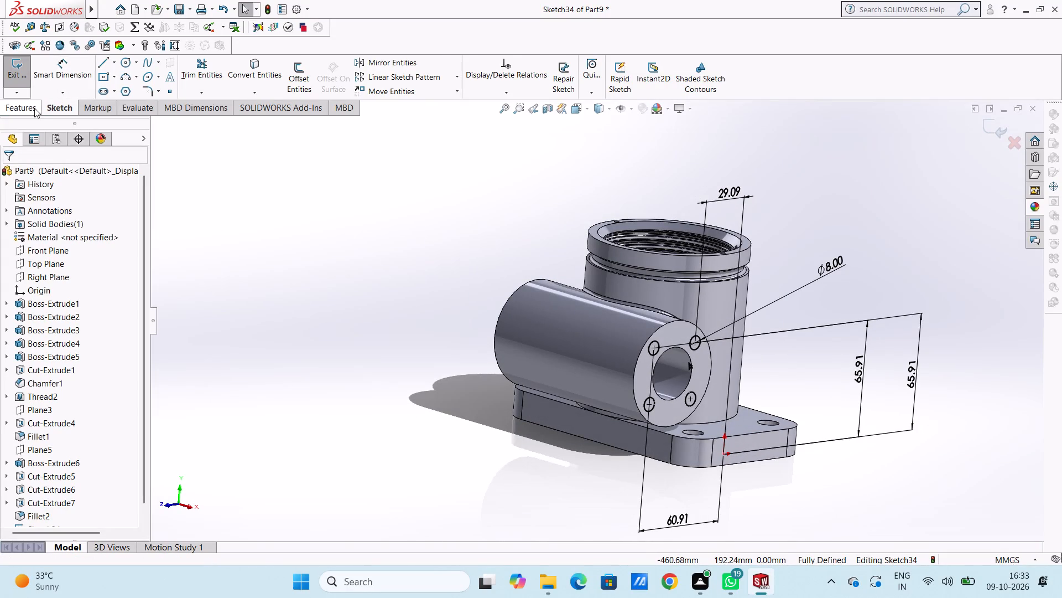
click(184, 77)
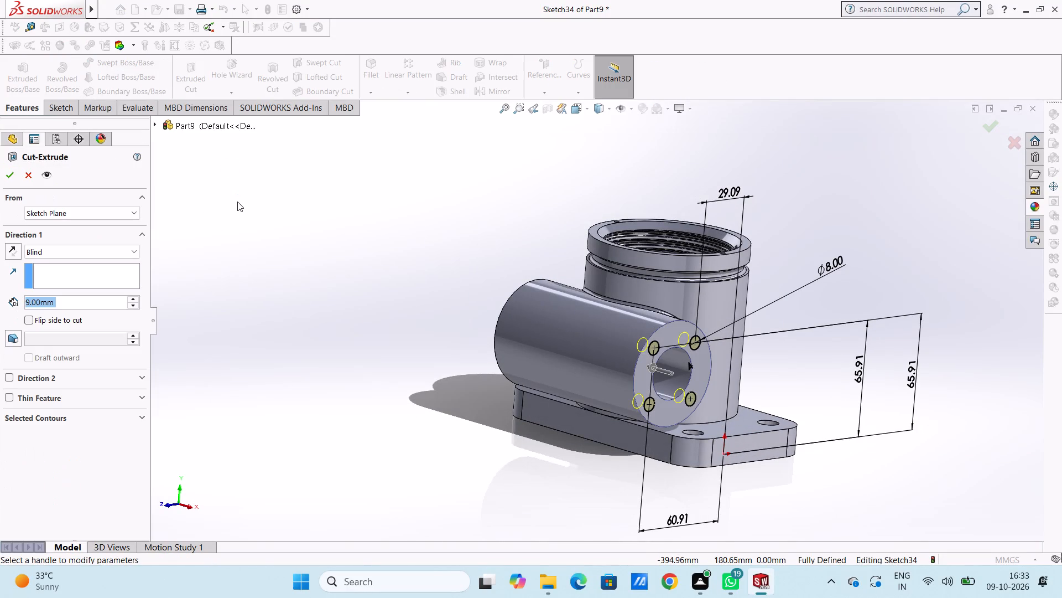
text(22)
key(Return)
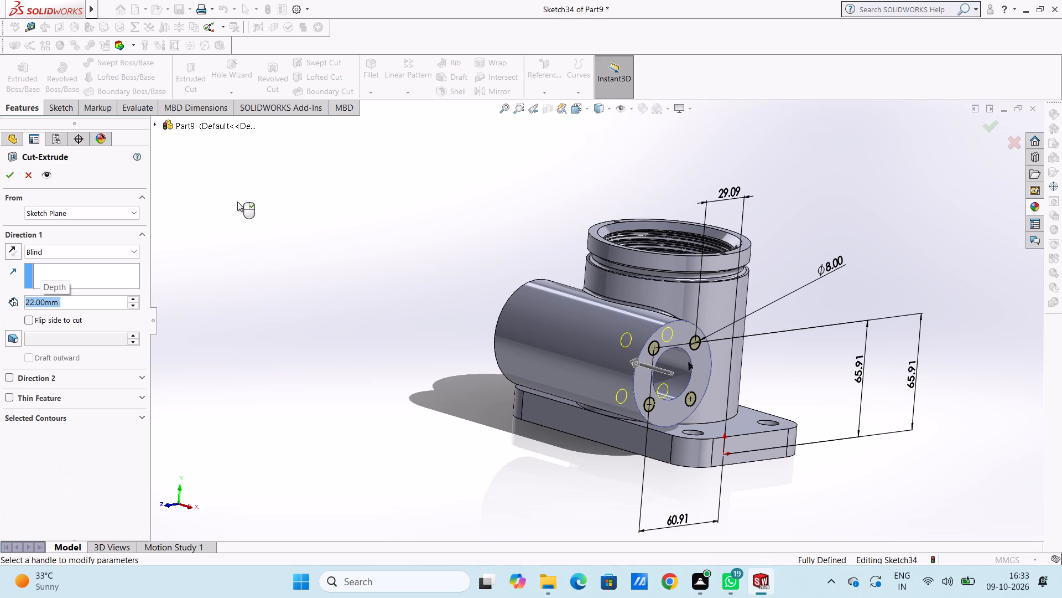
click(8, 178)
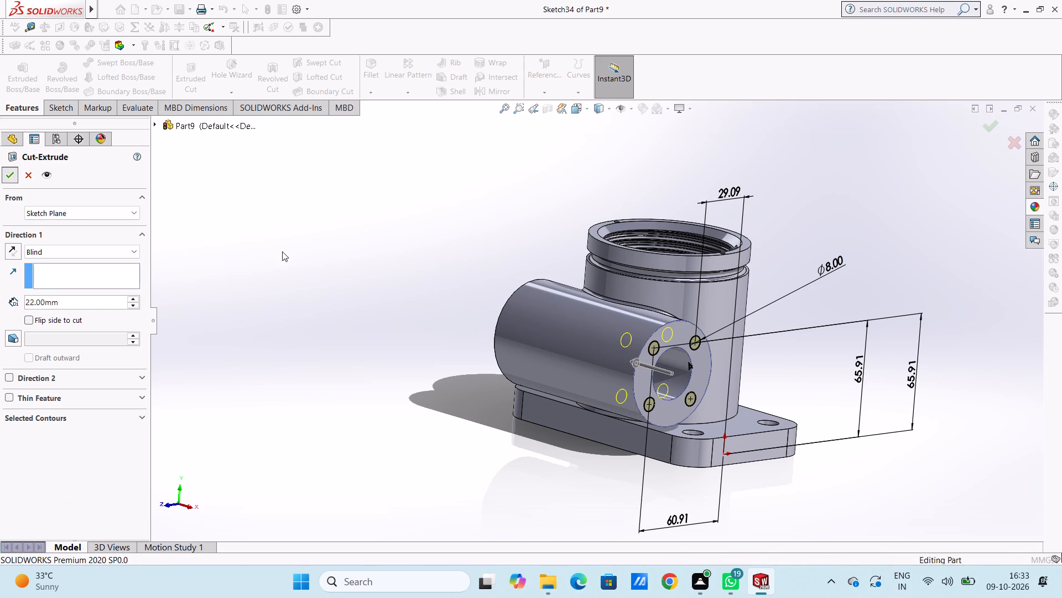
click(283, 251)
Examine the side tube's drilled end face and its opposite end face.
middle_drag(363, 264, 309, 228)
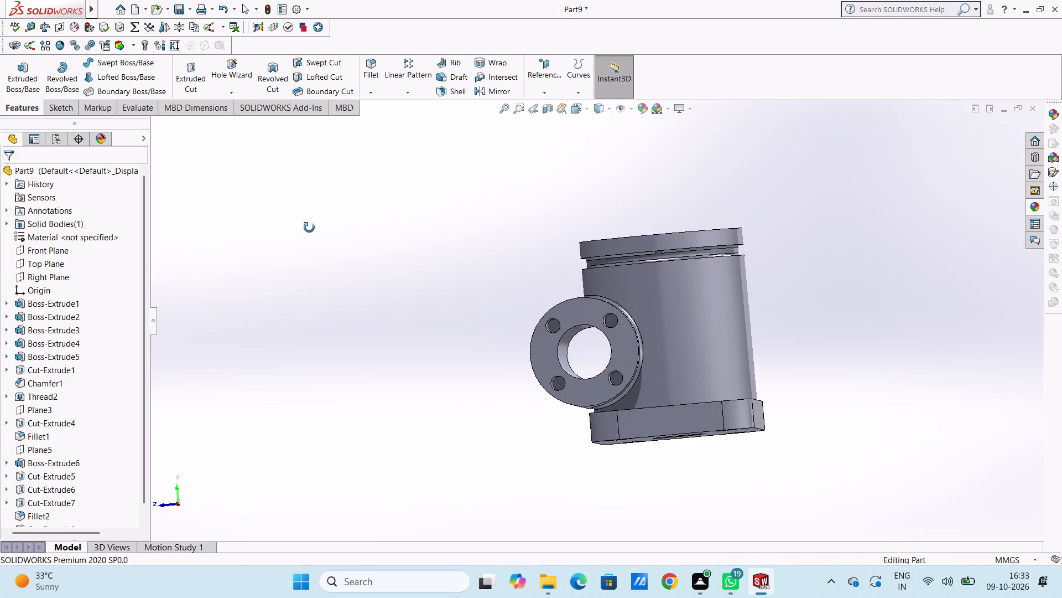
middle_drag(309, 228, 309, 434)
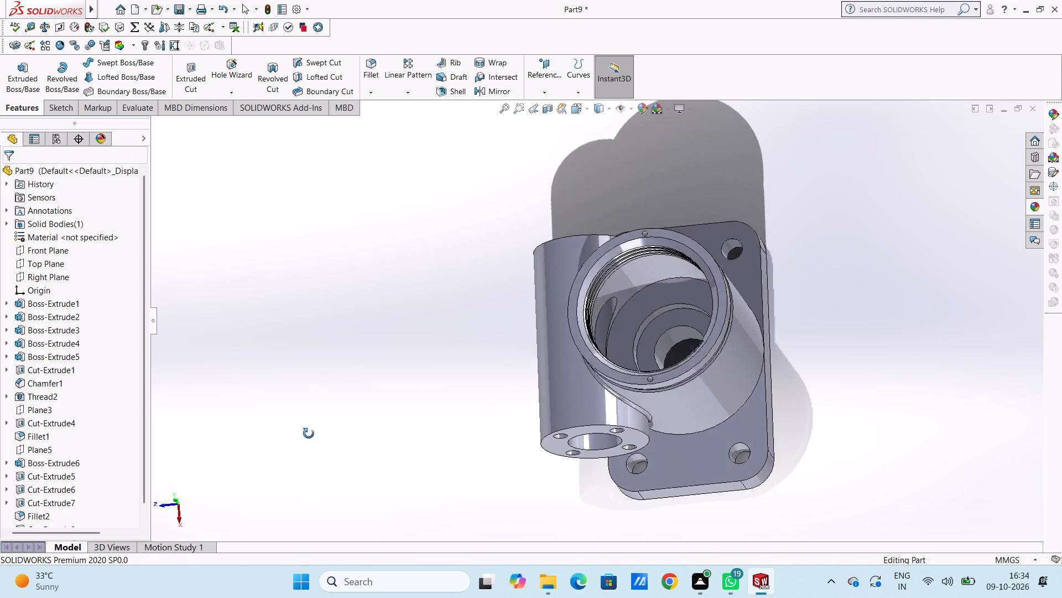
middle_drag(309, 434, 327, 298)
middle_drag(394, 425, 392, 421)
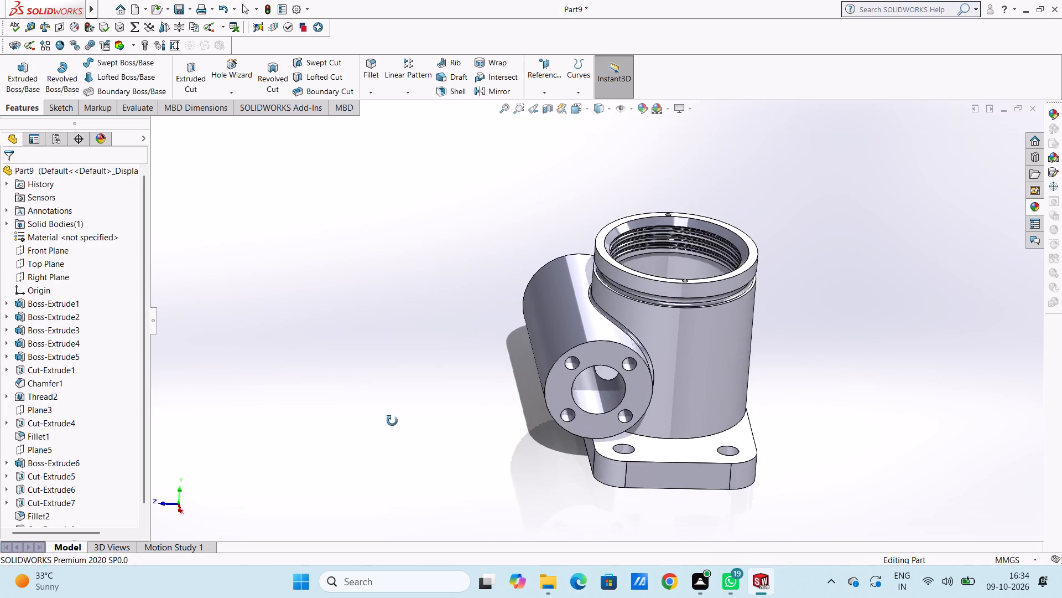
middle_drag(392, 421, 391, 395)
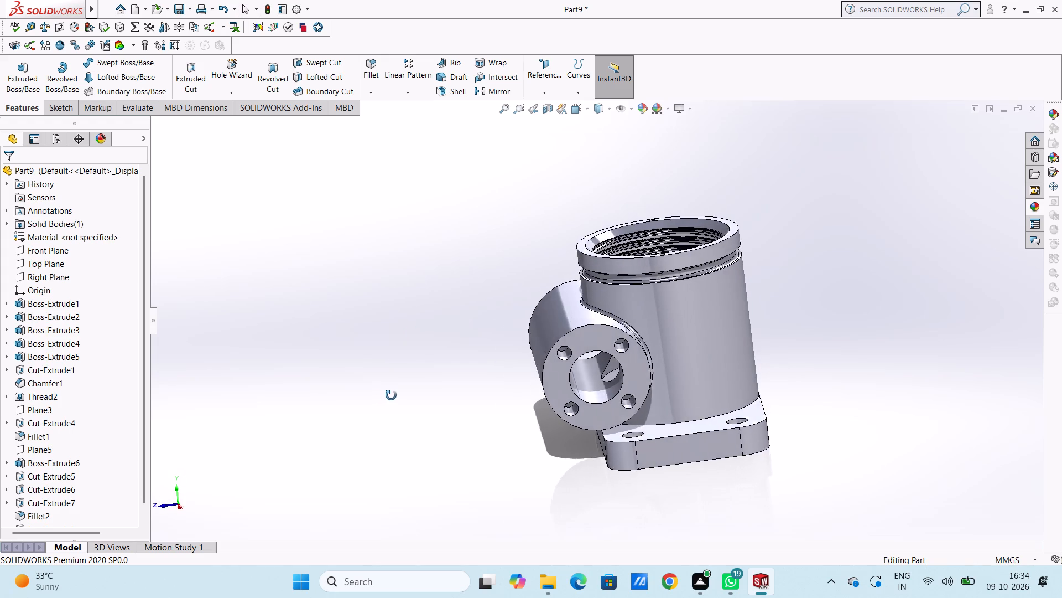
middle_drag(391, 395, 498, 379)
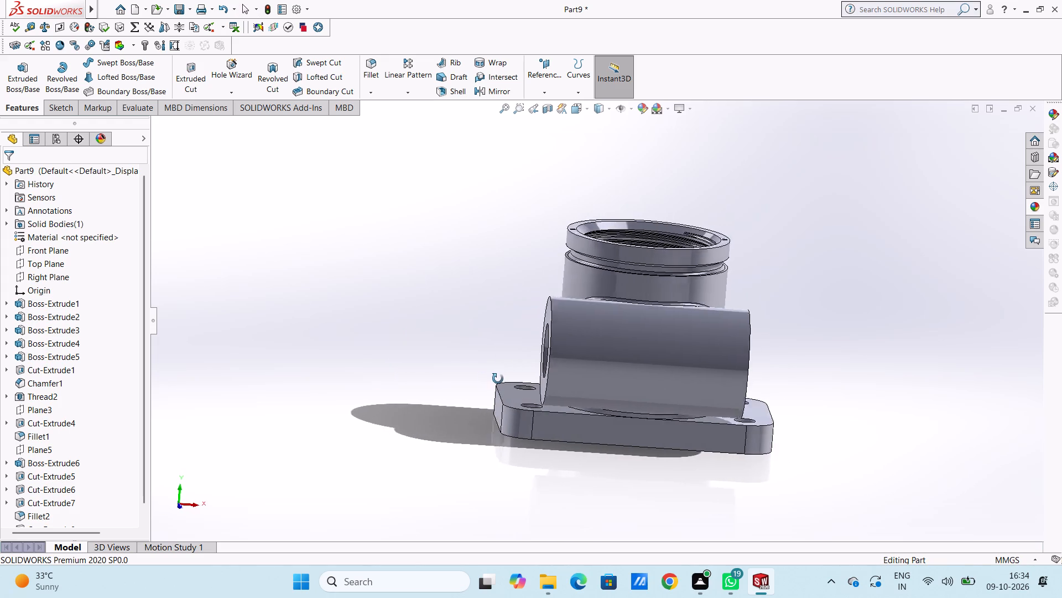
middle_drag(498, 379, 505, 375)
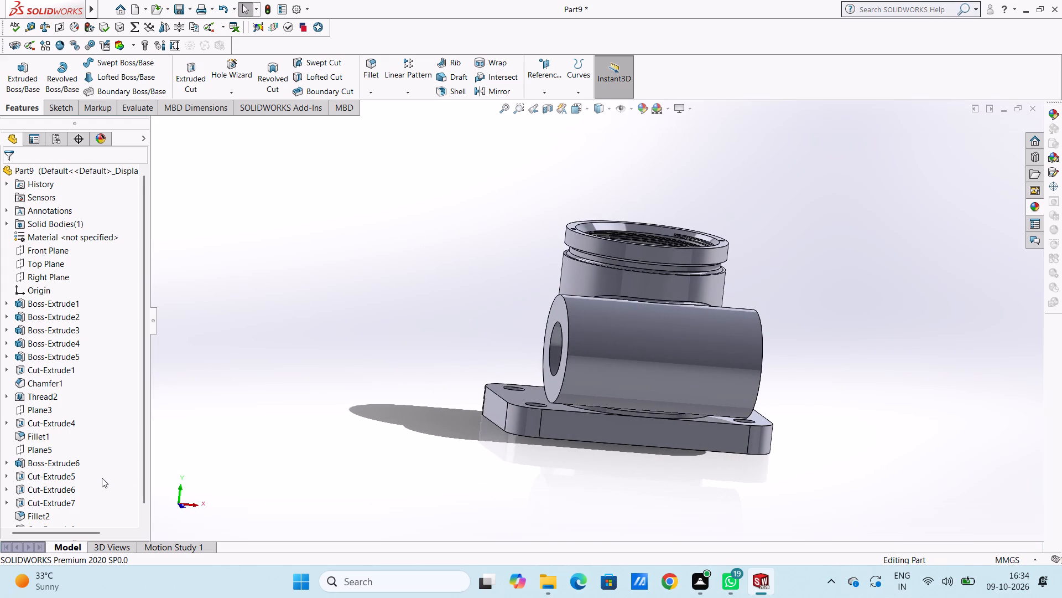
Reuse the four-hole sketch to cut-extrude 22 mm blind from the side tube's opposite end face, with the direction reversed into the tube.
scroll(99, 477, down, 3)
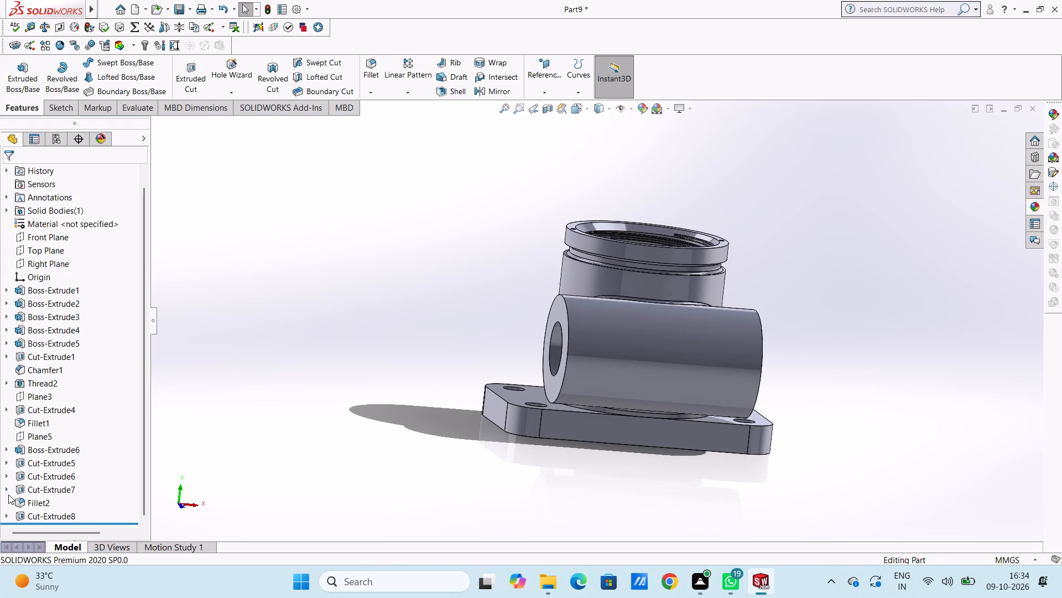
click(9, 514)
click(51, 517)
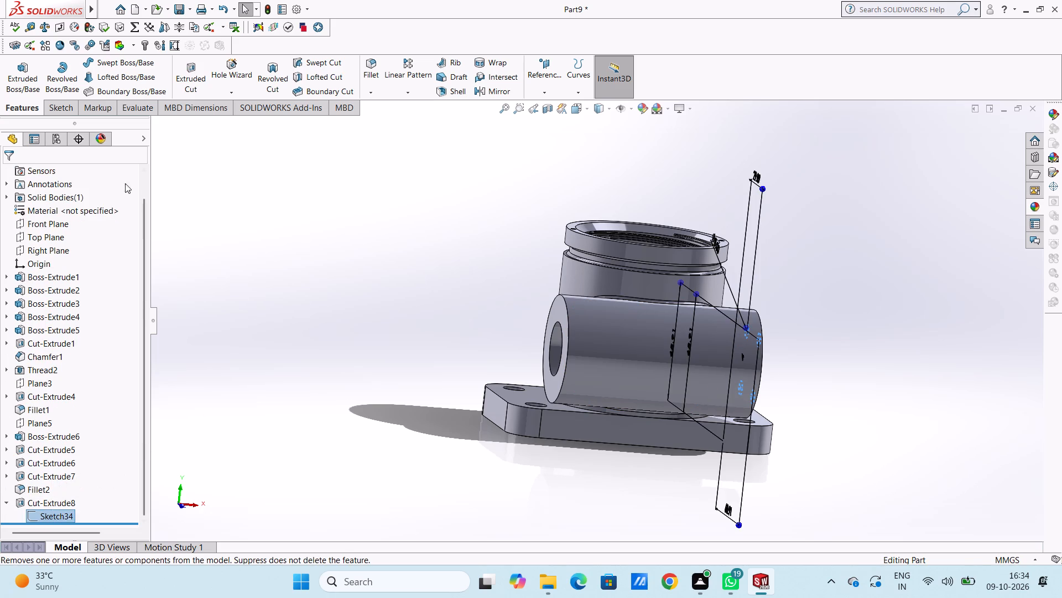
click(19, 73)
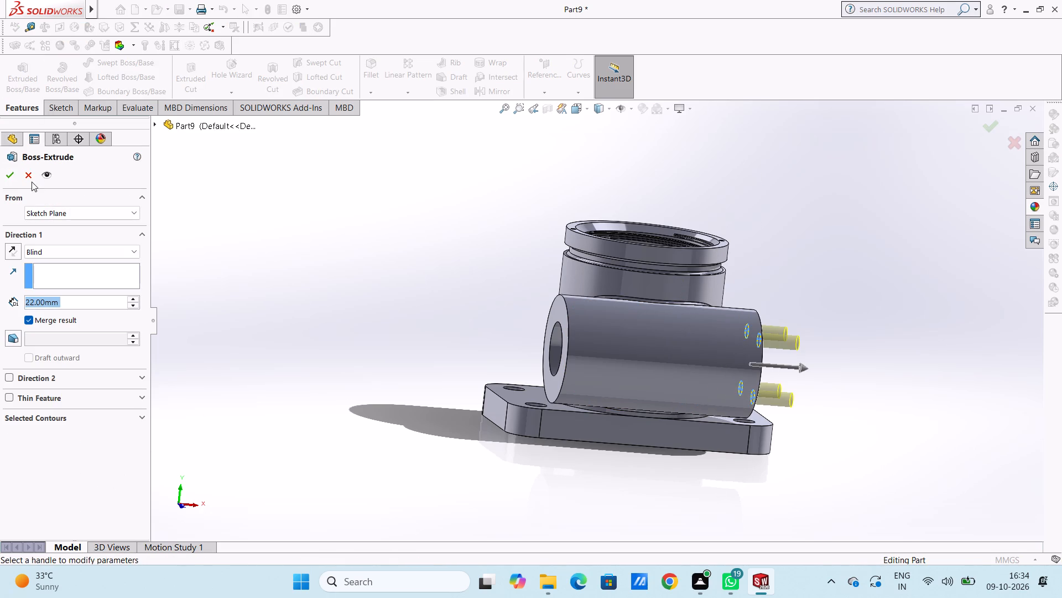
click(29, 175)
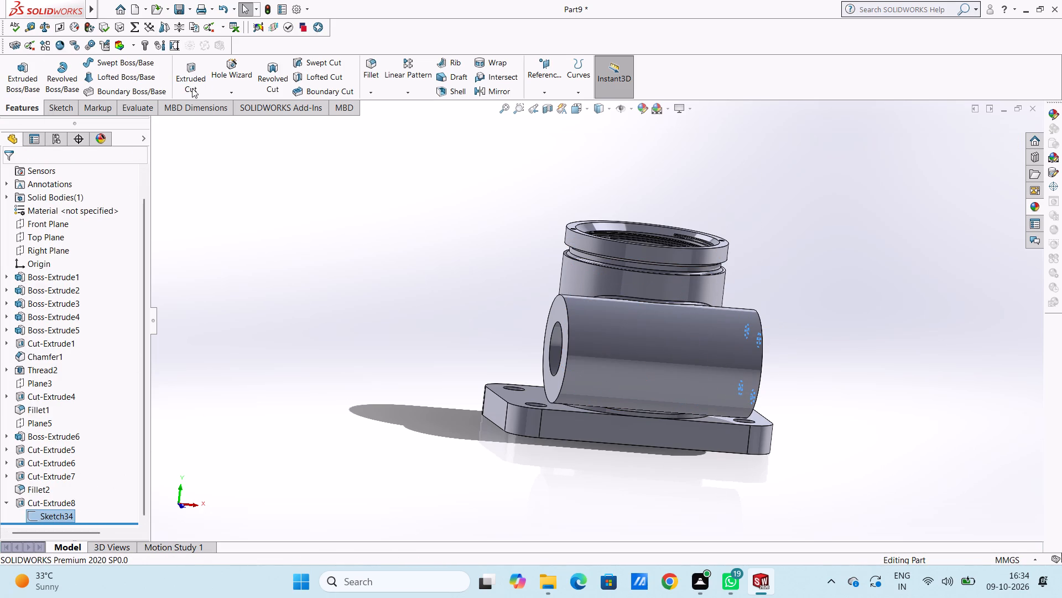
click(194, 70)
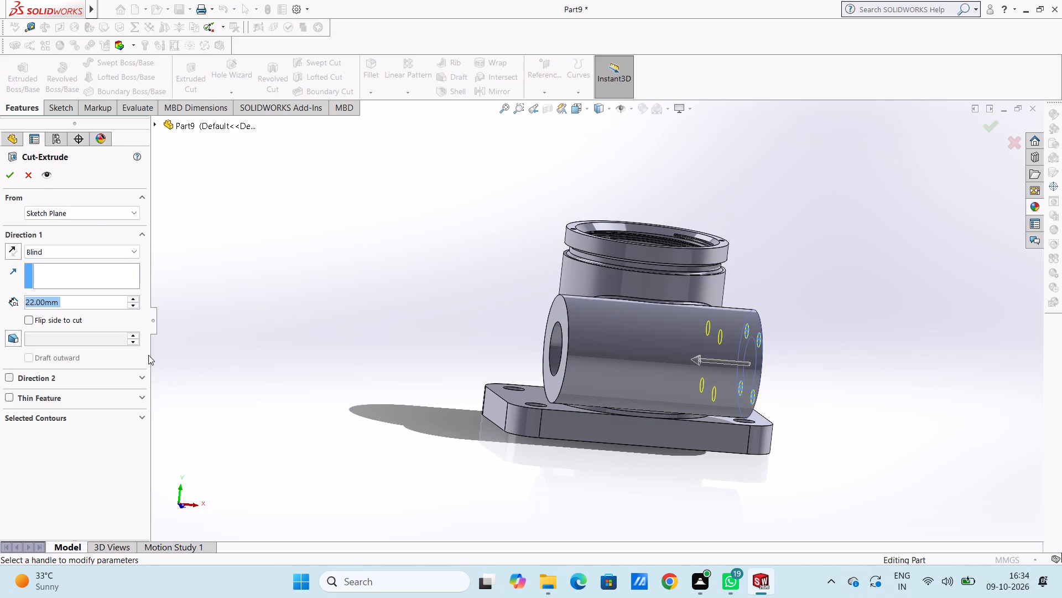
click(92, 213)
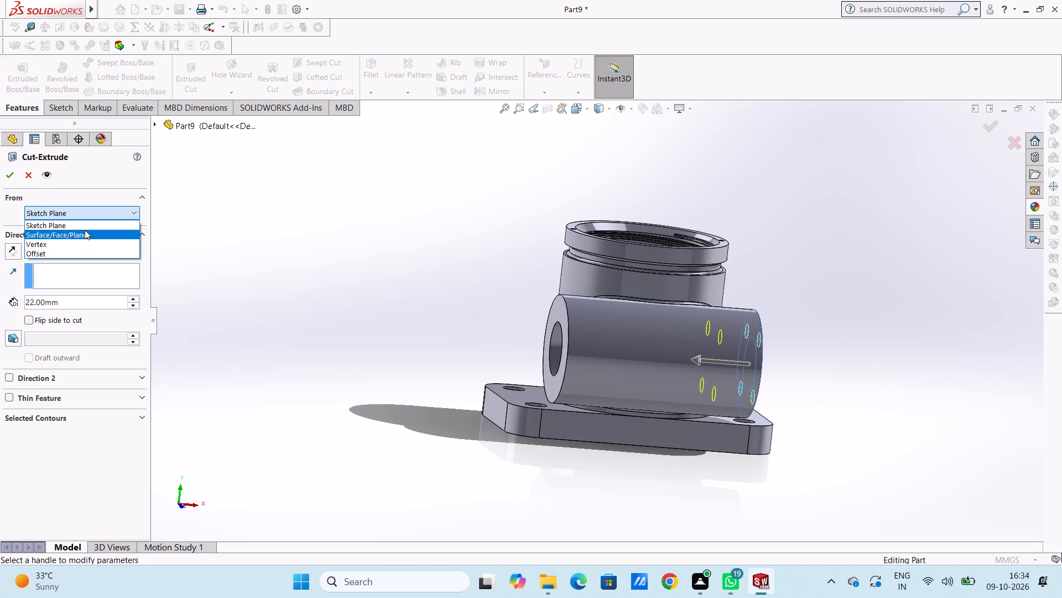
click(85, 229)
click(102, 213)
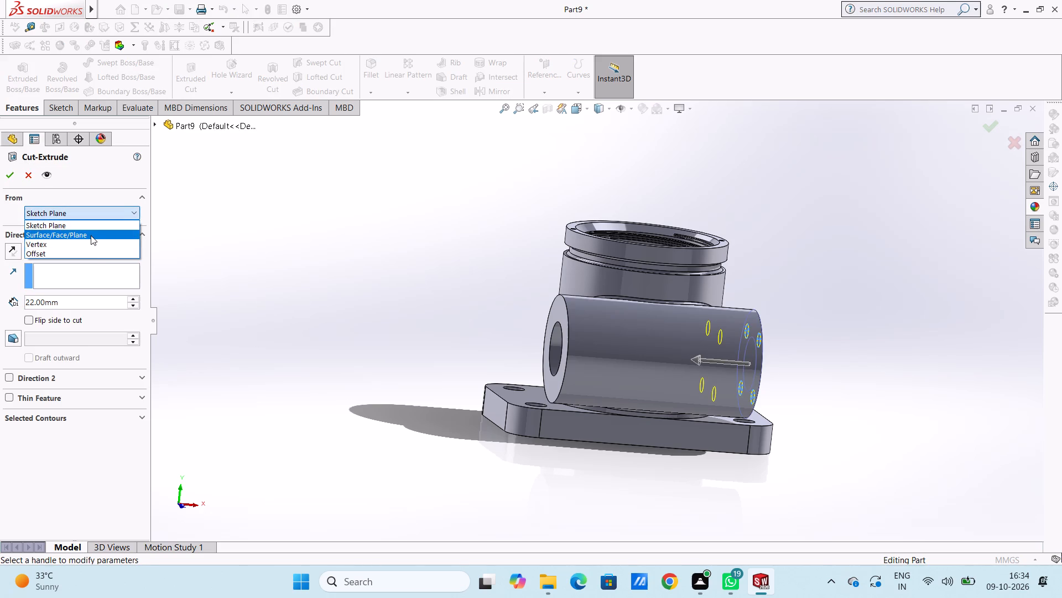
click(91, 235)
click(564, 313)
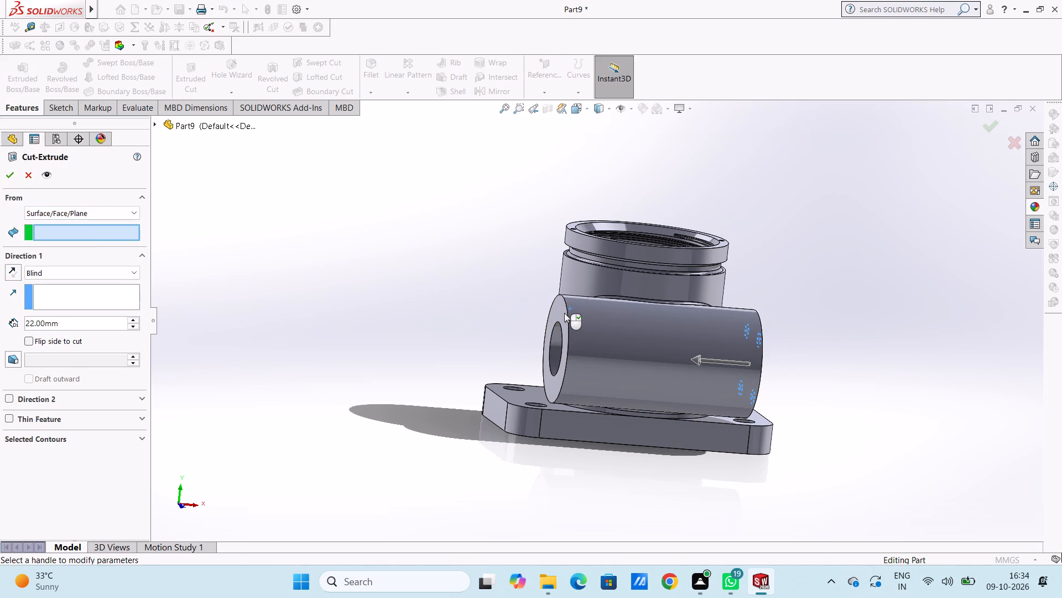
click(18, 273)
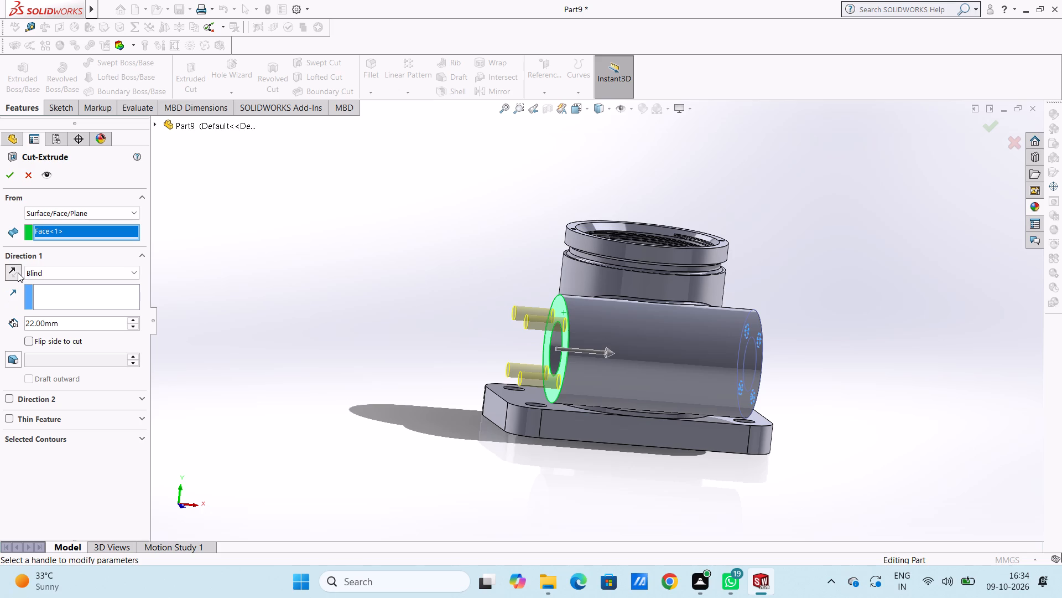
click(7, 177)
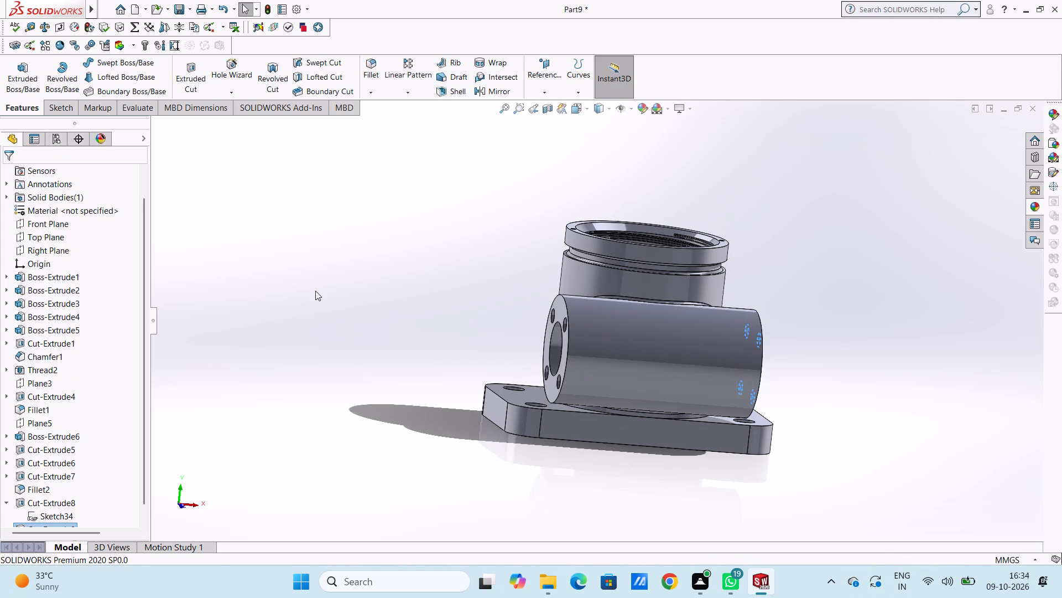
click(315, 291)
Examine the holes at both ends of the side tube and the rest of the part from several angles.
middle_drag(307, 272, 391, 288)
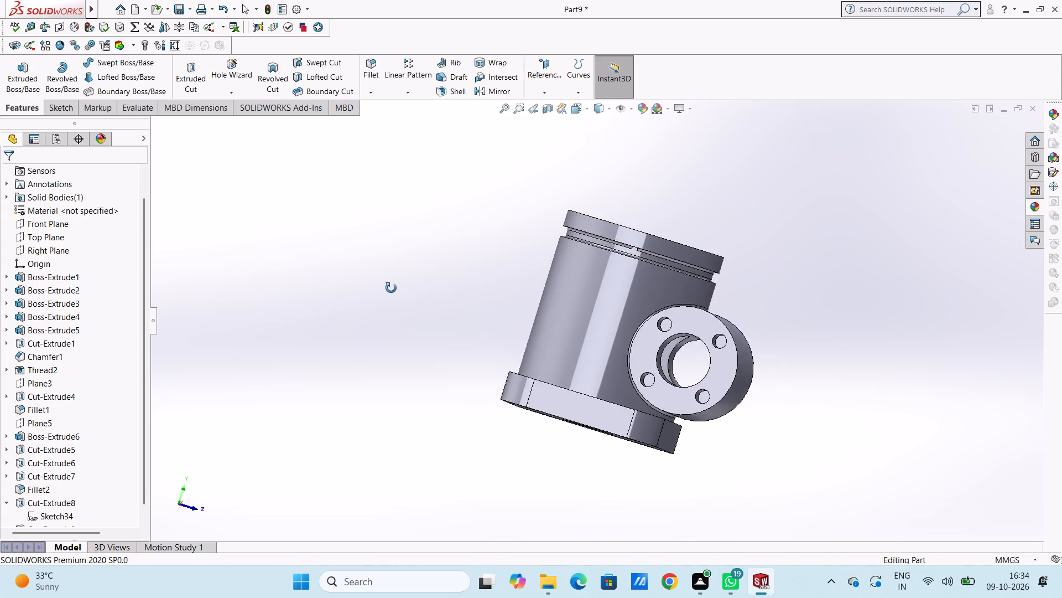
middle_drag(391, 288, 347, 291)
scroll(341, 314, down, 1)
middle_drag(322, 401, 281, 338)
scroll(278, 341, up, 3)
middle_drag(377, 362, 278, 354)
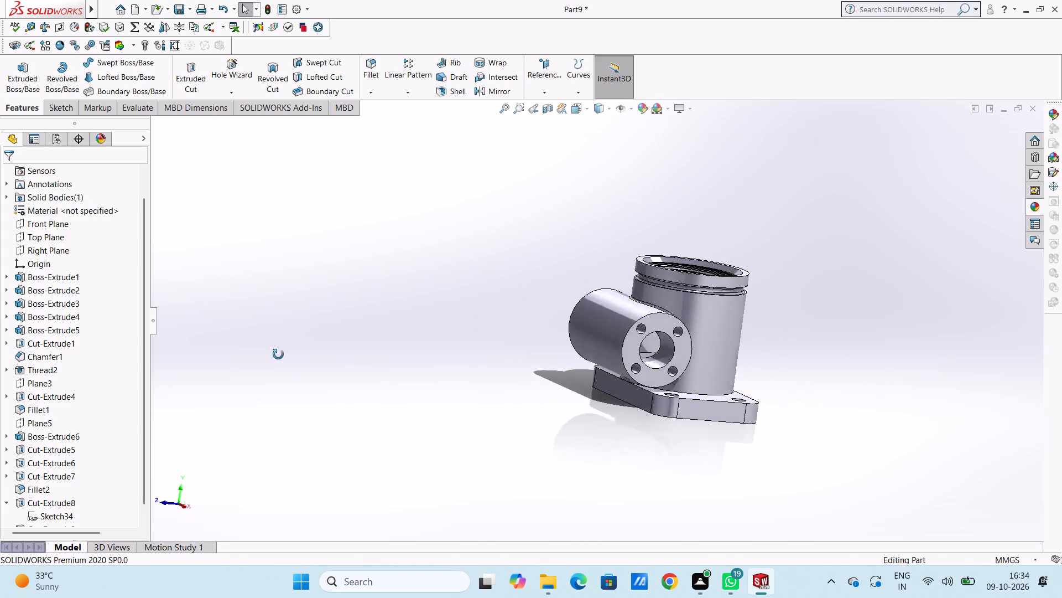
middle_drag(278, 354, 344, 395)
middle_drag(338, 386, 366, 453)
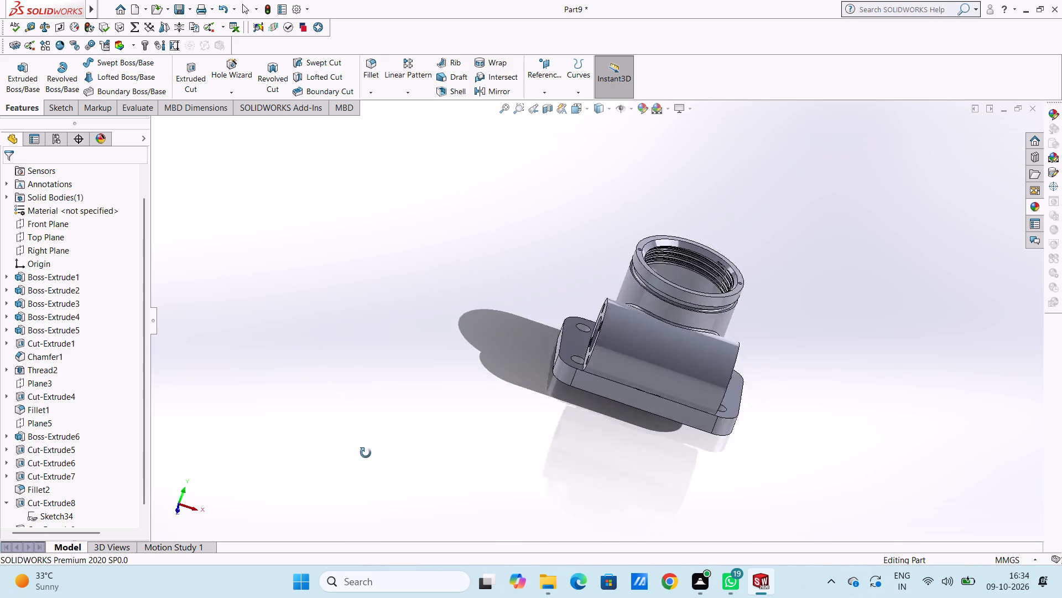
middle_drag(366, 453, 332, 515)
middle_drag(376, 361, 389, 460)
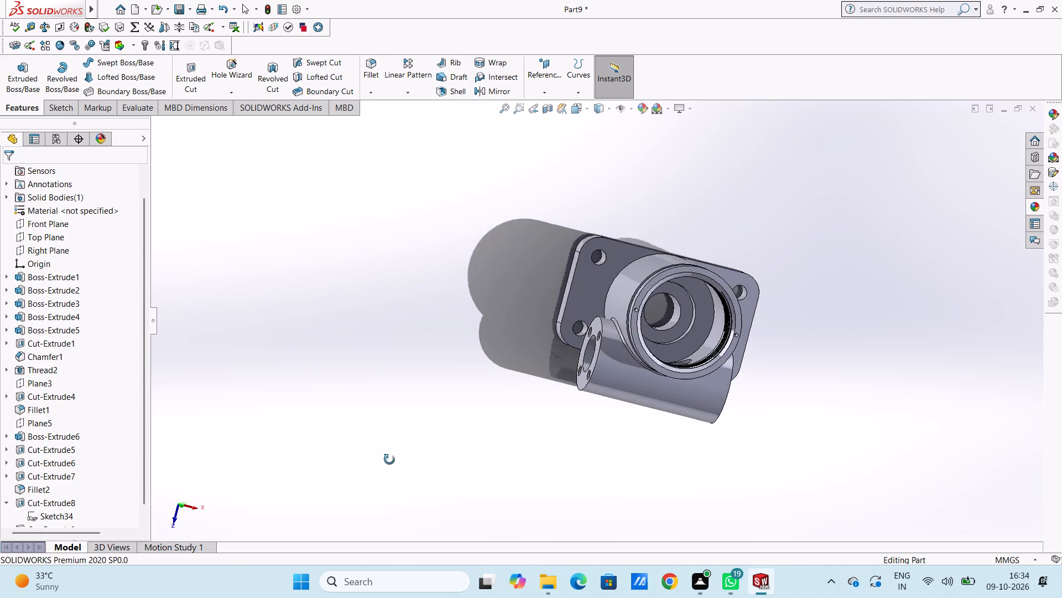
middle_drag(389, 460, 363, 261)
middle_drag(437, 372, 441, 292)
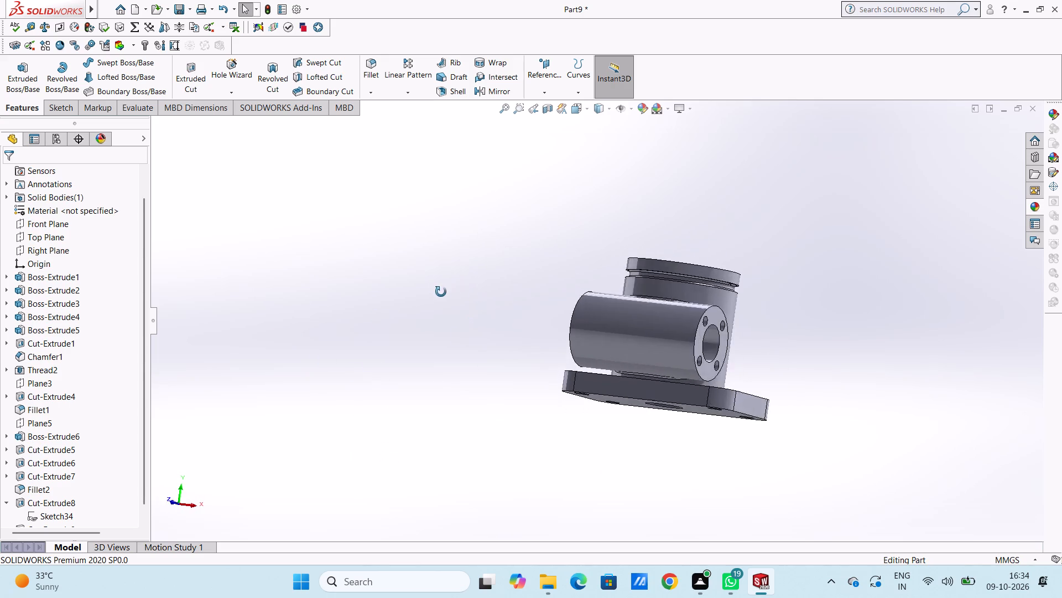
middle_drag(441, 292, 455, 316)
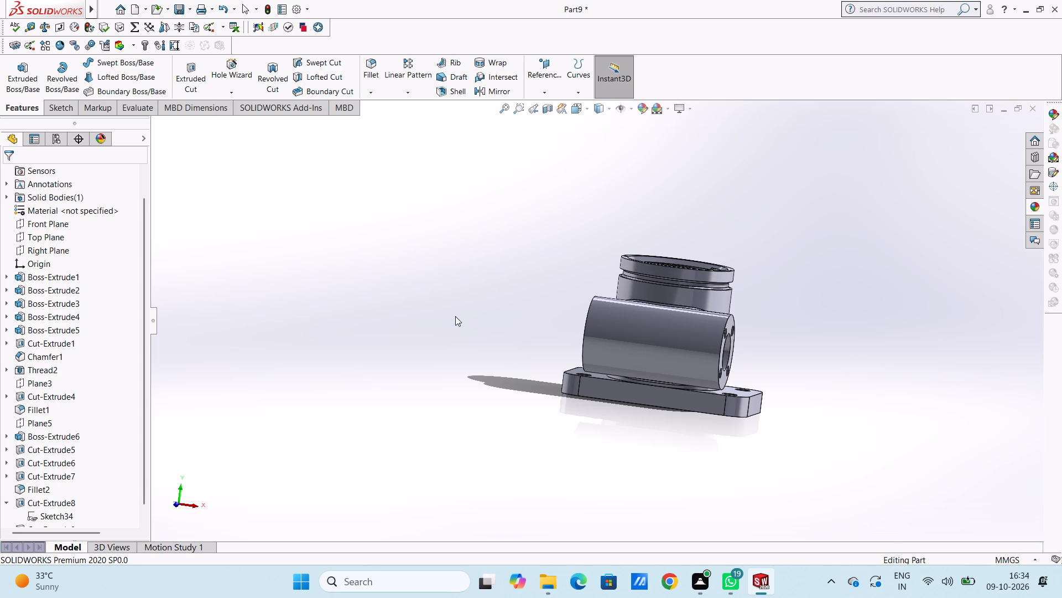
Create a reference plane offset 75 mm from the Front Plane, on the side tube's side of the part.
key(ctrl+5)
scroll(455, 316, up, 9)
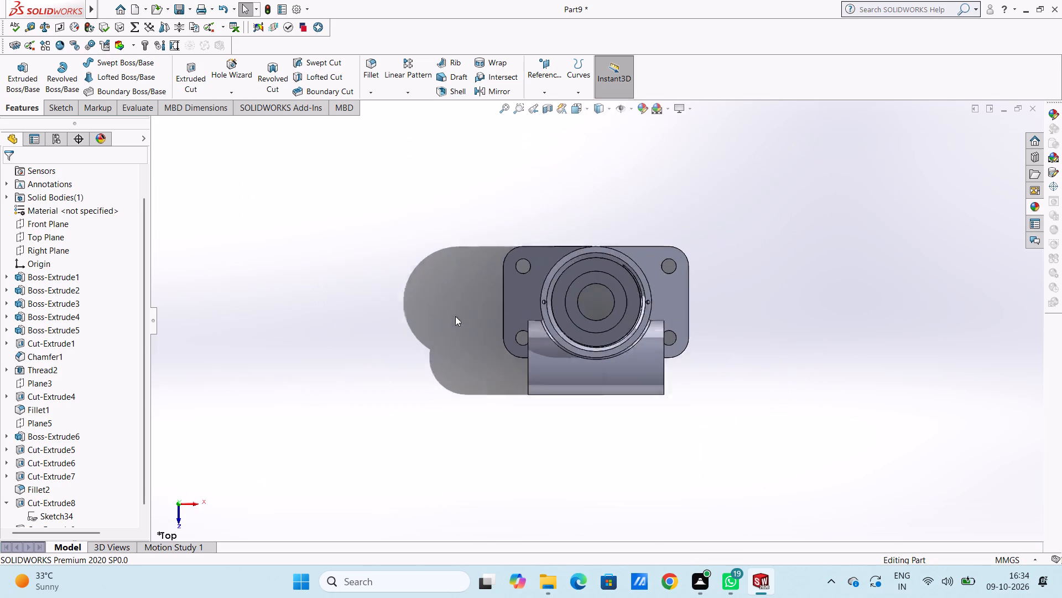
scroll(455, 316, up, 2)
click(540, 66)
click(553, 105)
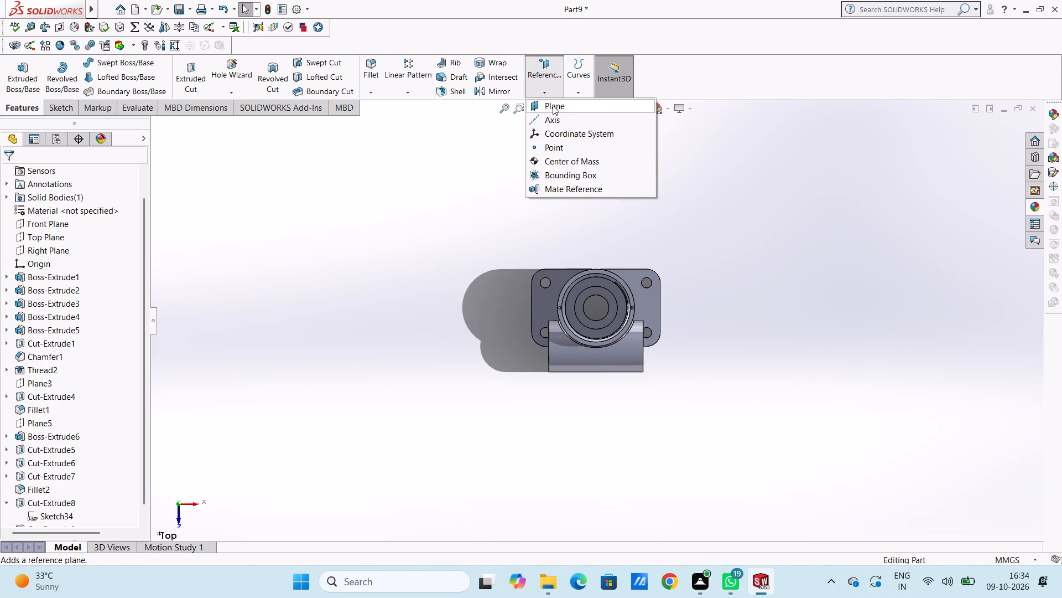
click(199, 127)
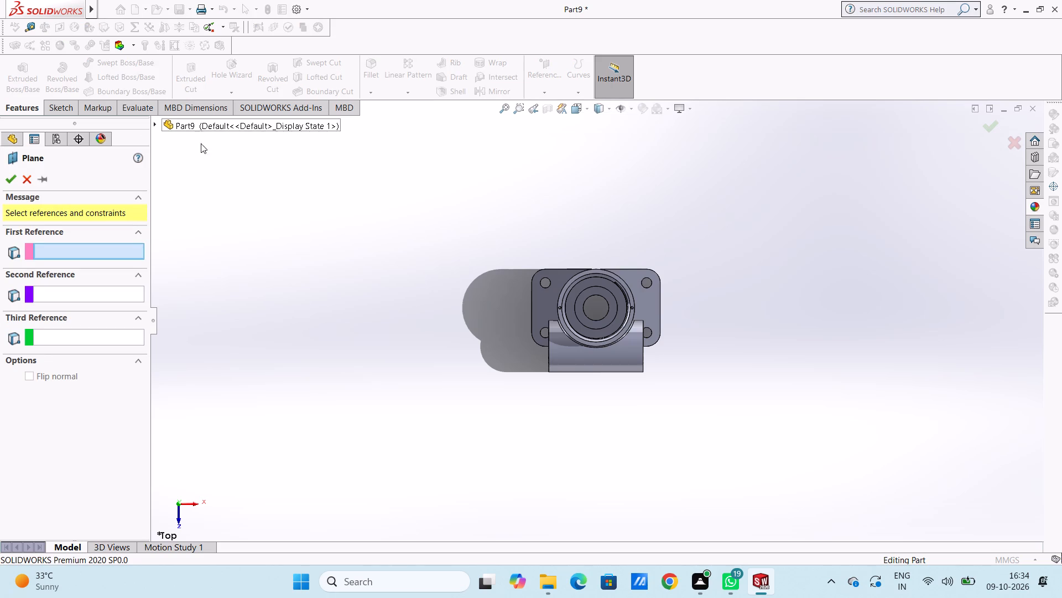
click(207, 204)
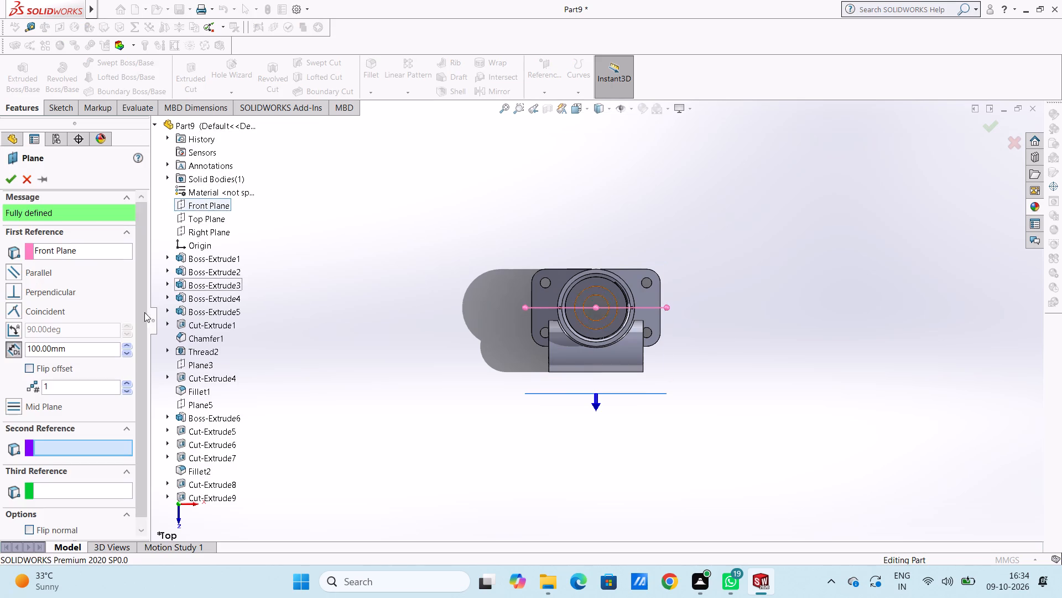
double_click(89, 349)
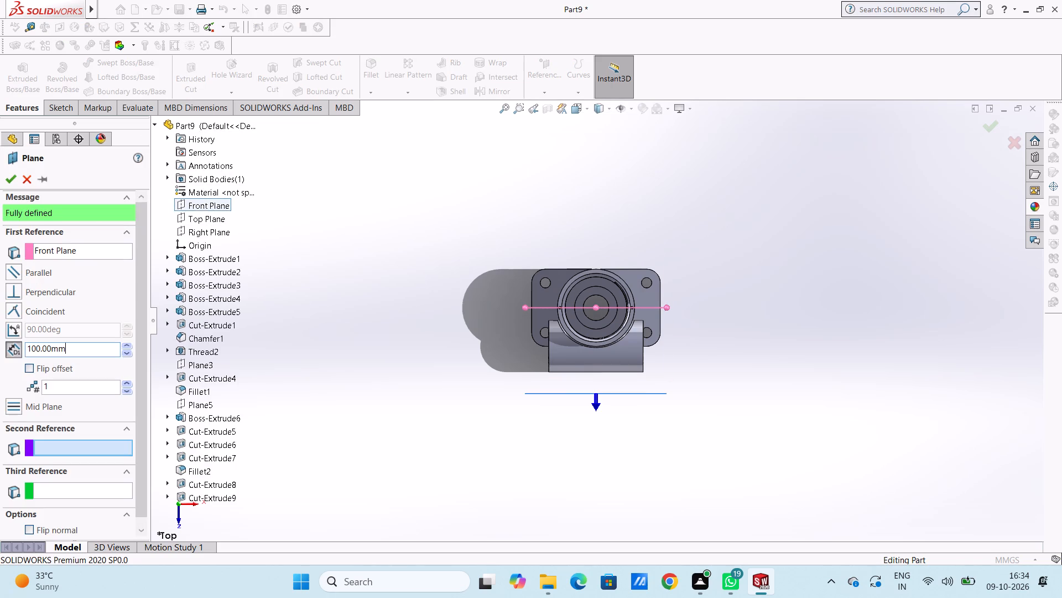
text(45)
key(Return)
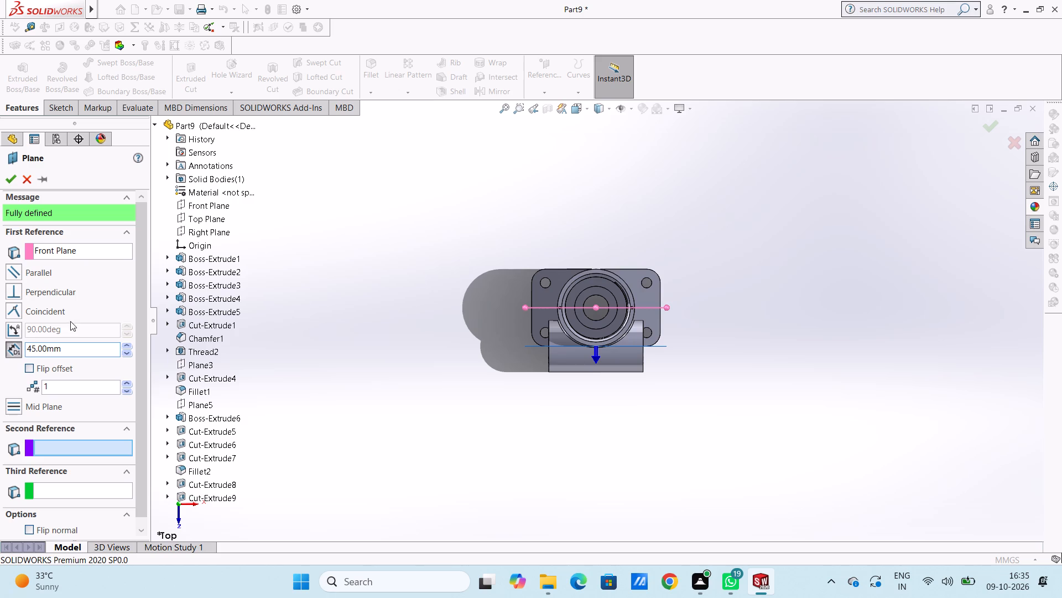
click(71, 350)
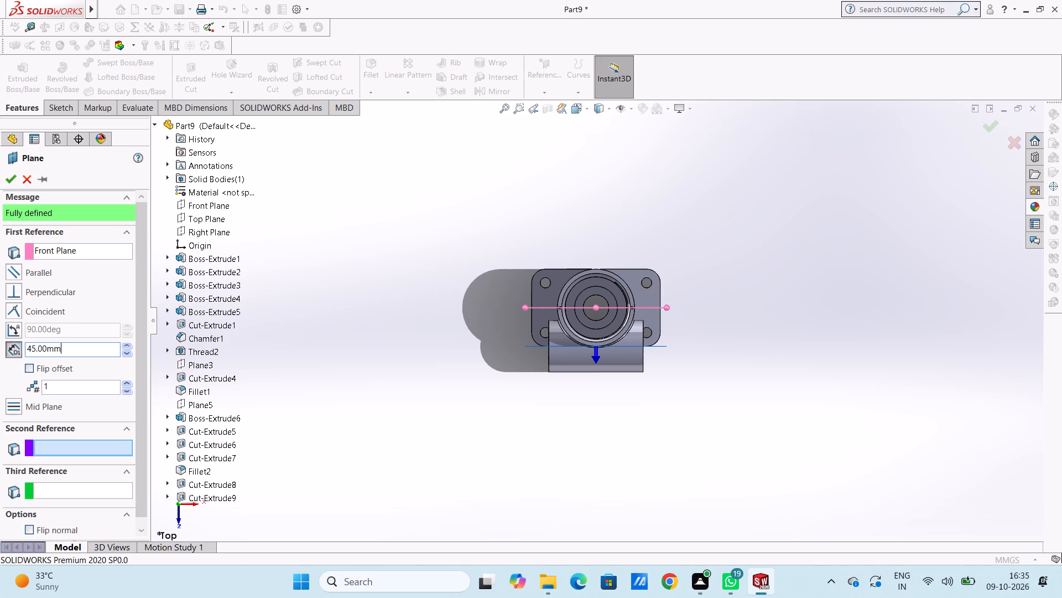
triple_click(71, 350)
double_click(71, 350)
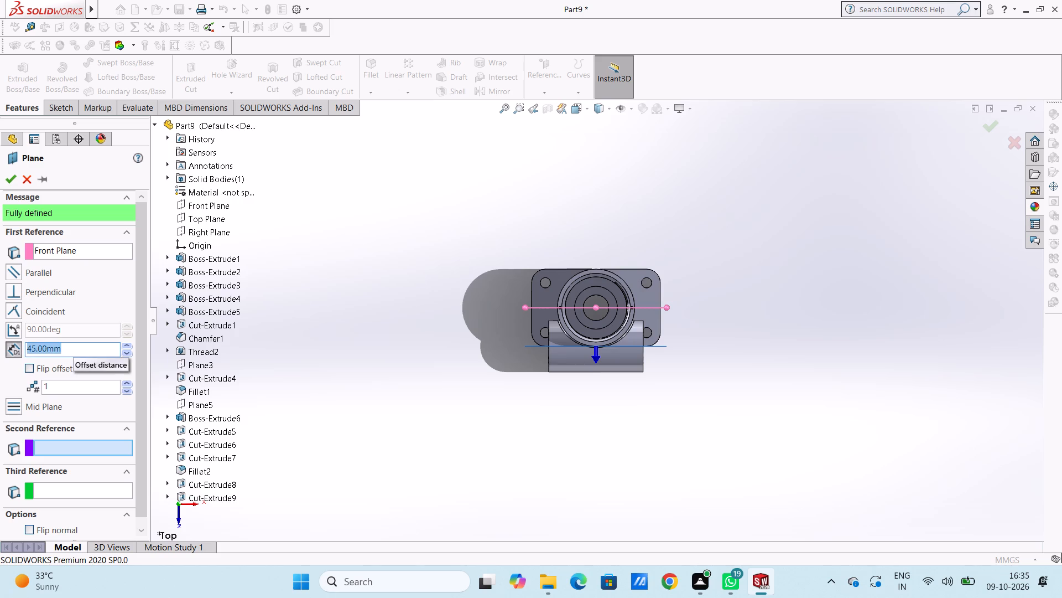
text(75)
key(Return)
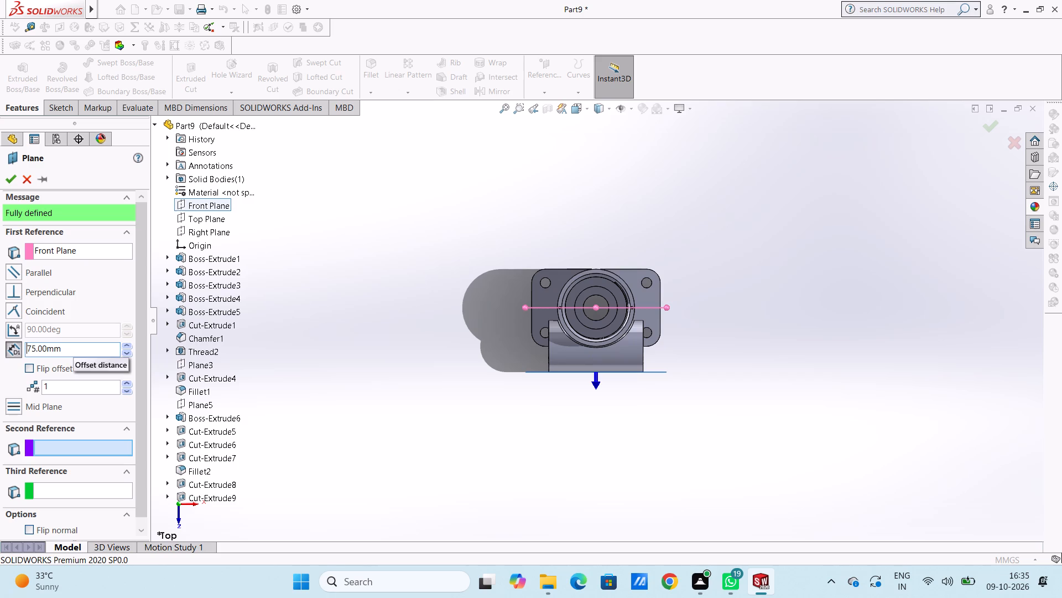
click(10, 181)
click(412, 313)
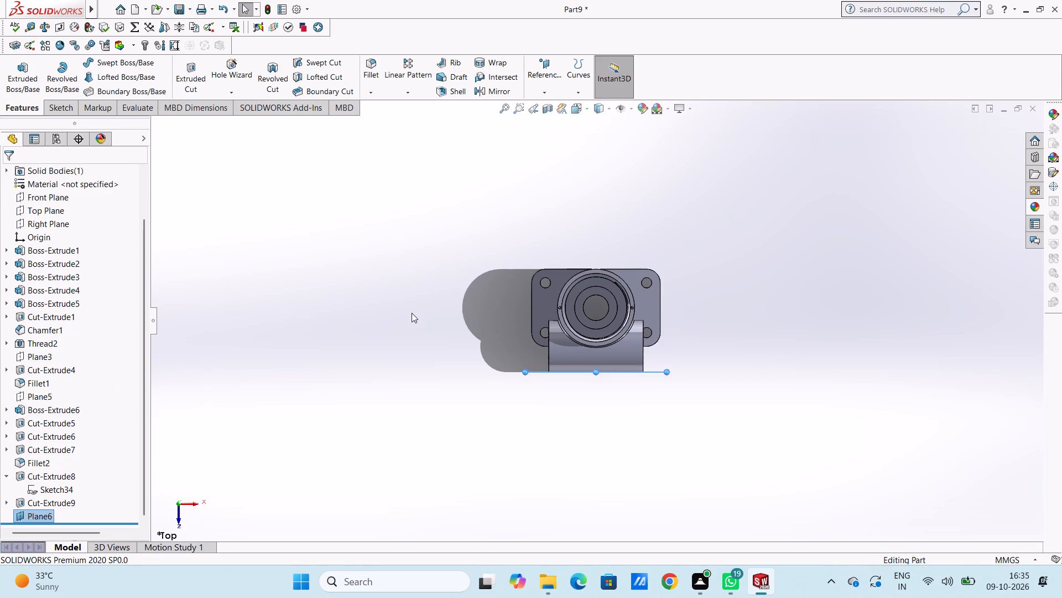
Sketch a circle of about 9.3 mm radius on the 75 mm offset plane, centred about 48 mm directly above the origin.
key(ctrl+1)
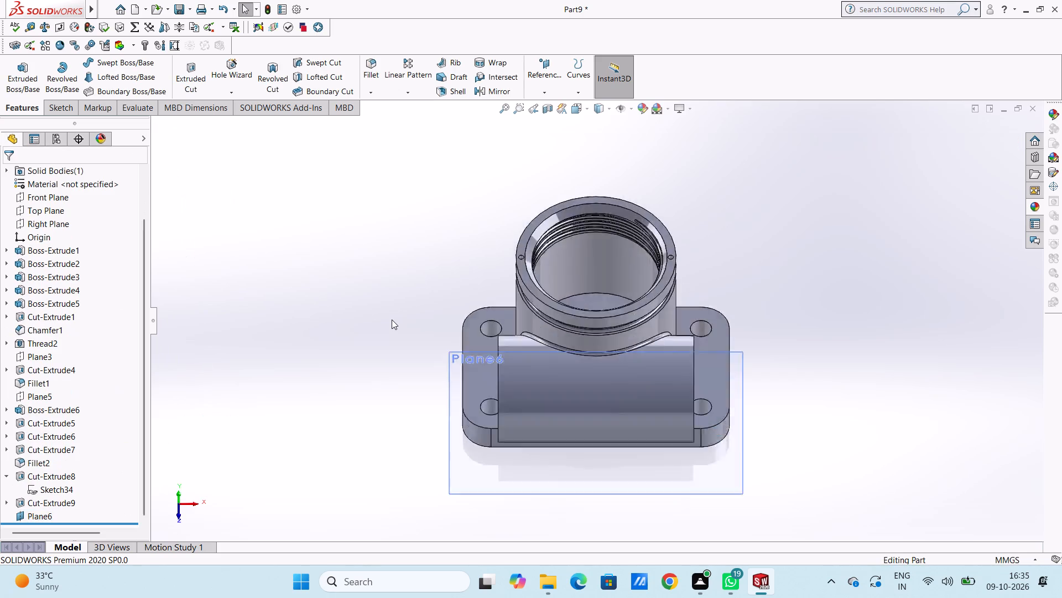
scroll(392, 319, up, 4)
click(484, 291)
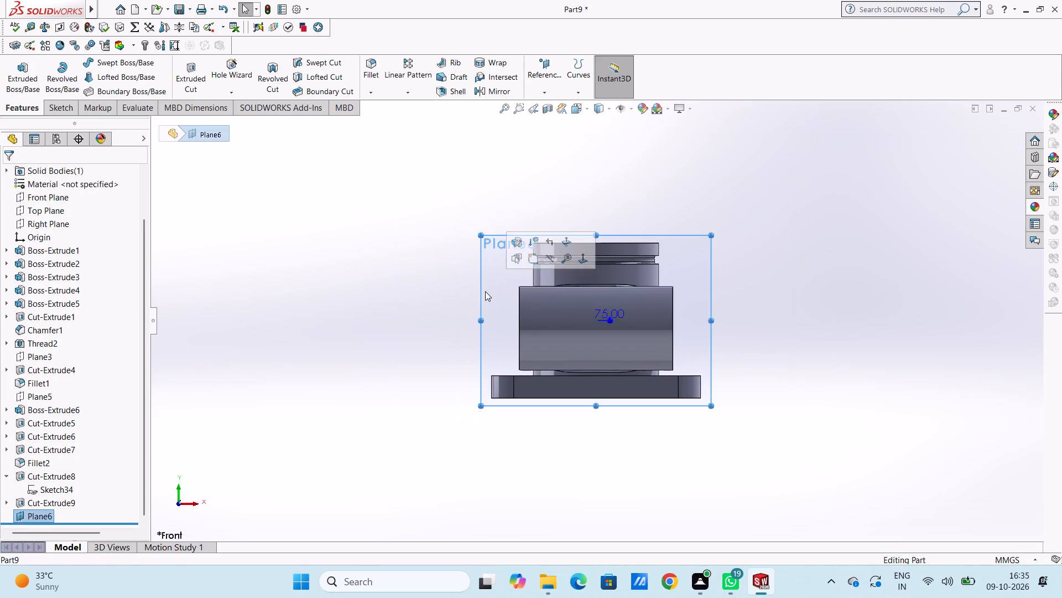
click(535, 256)
click(353, 288)
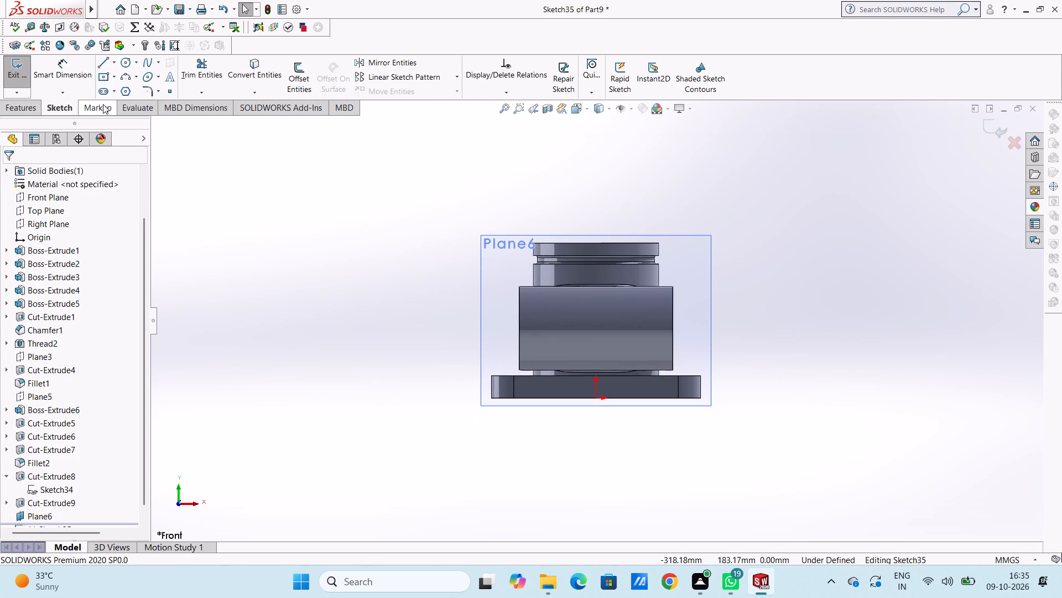
click(124, 64)
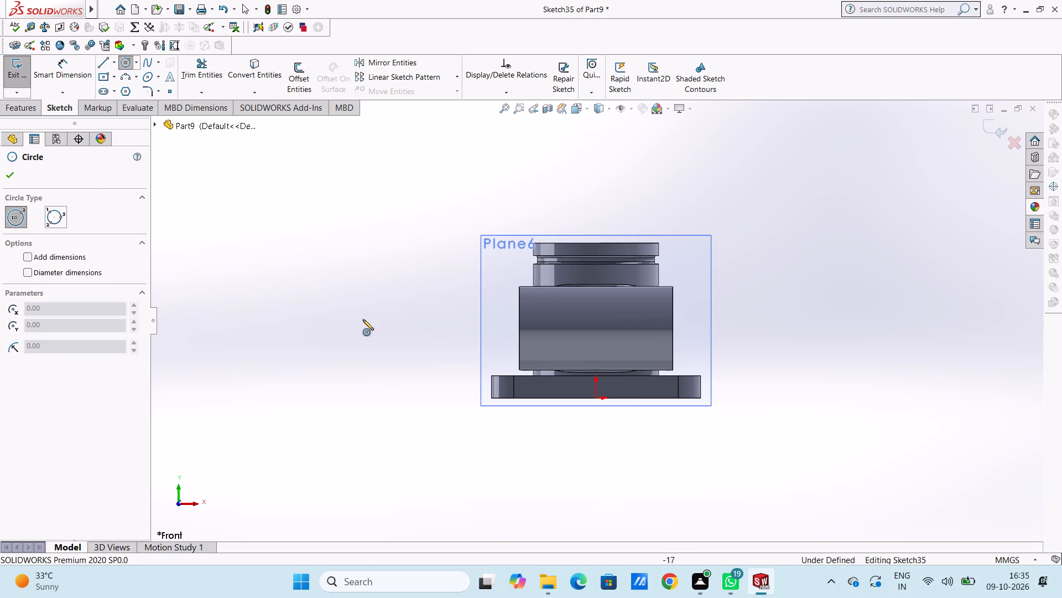
click(596, 331)
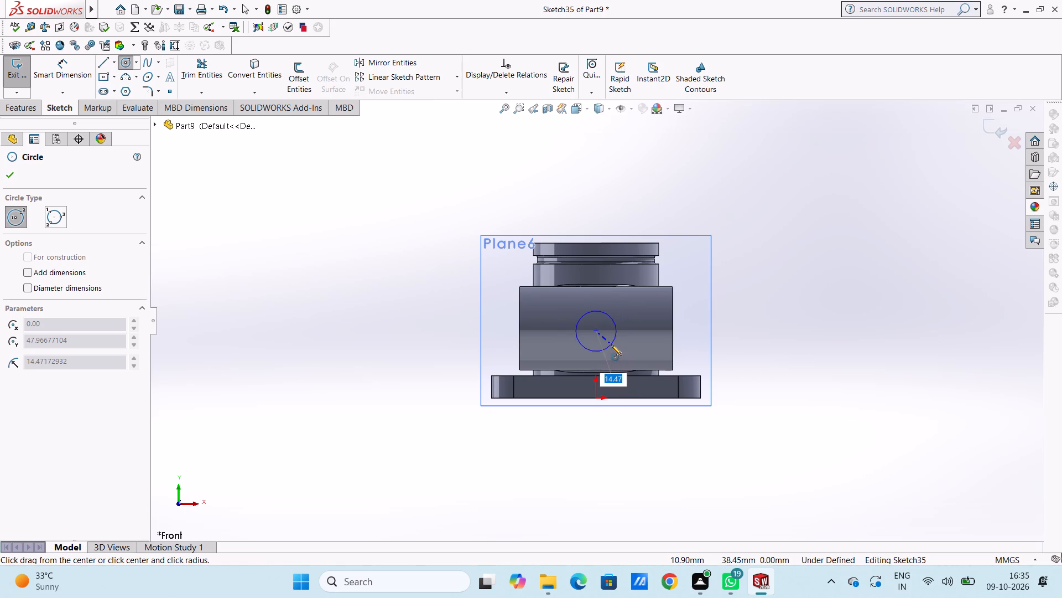
click(607, 338)
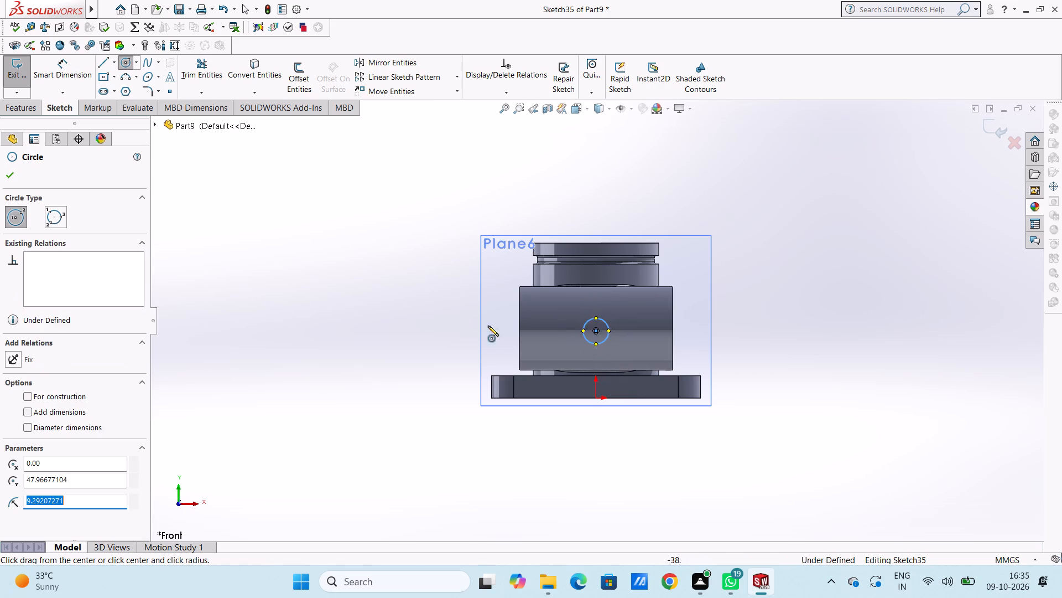
click(10, 178)
Set the circle's diameter to 10 mm.
click(67, 64)
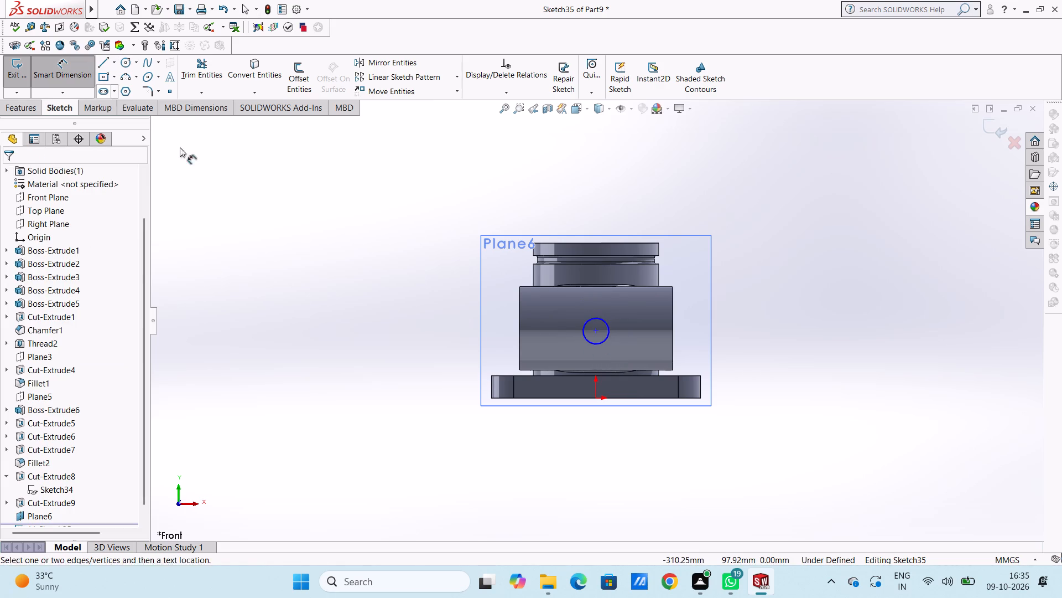
click(607, 338)
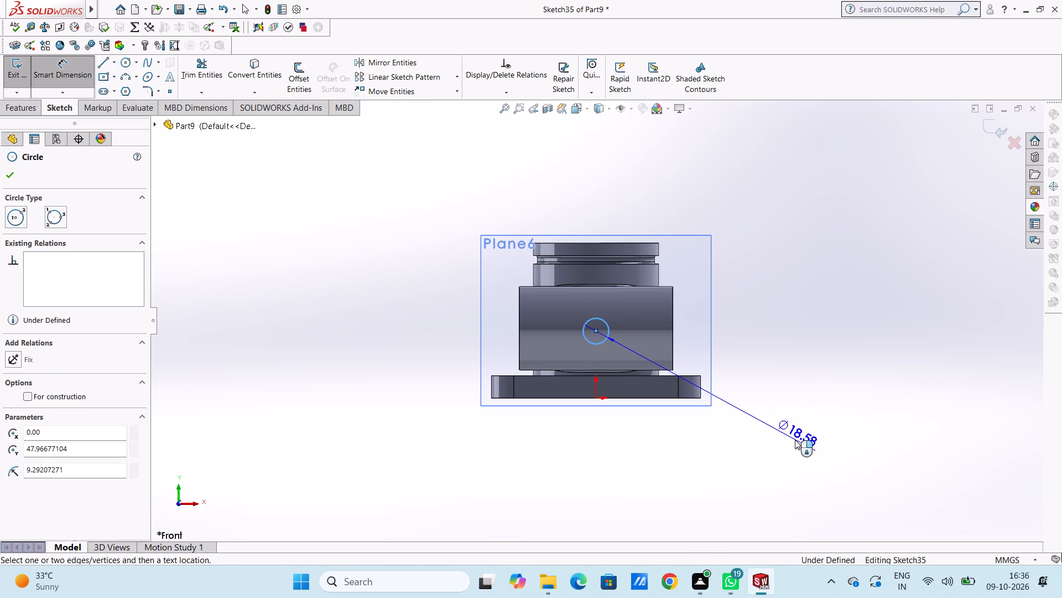
click(795, 440)
text(10)
key(Return)
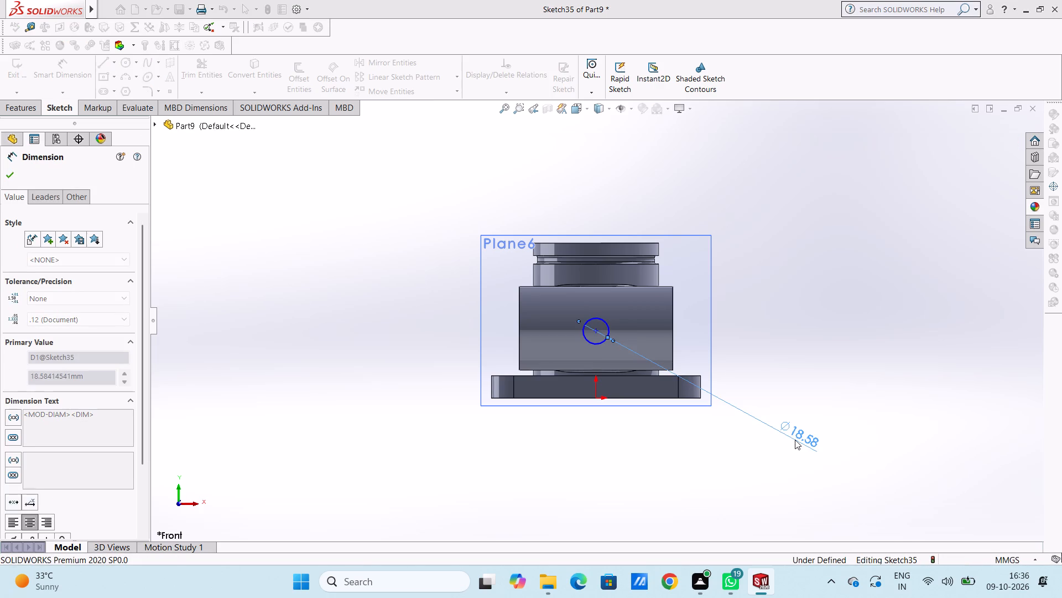
click(816, 371)
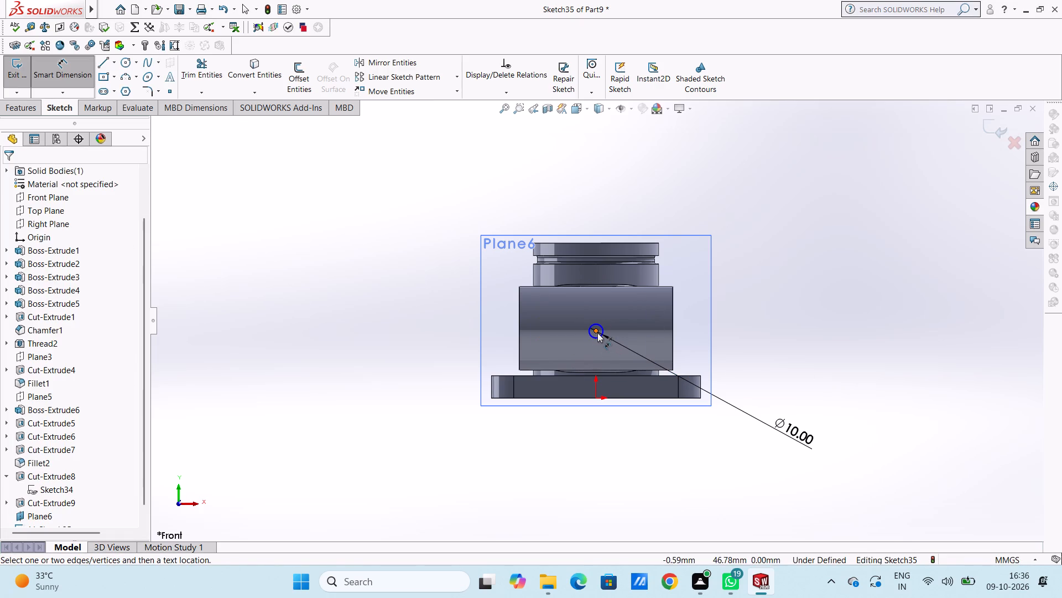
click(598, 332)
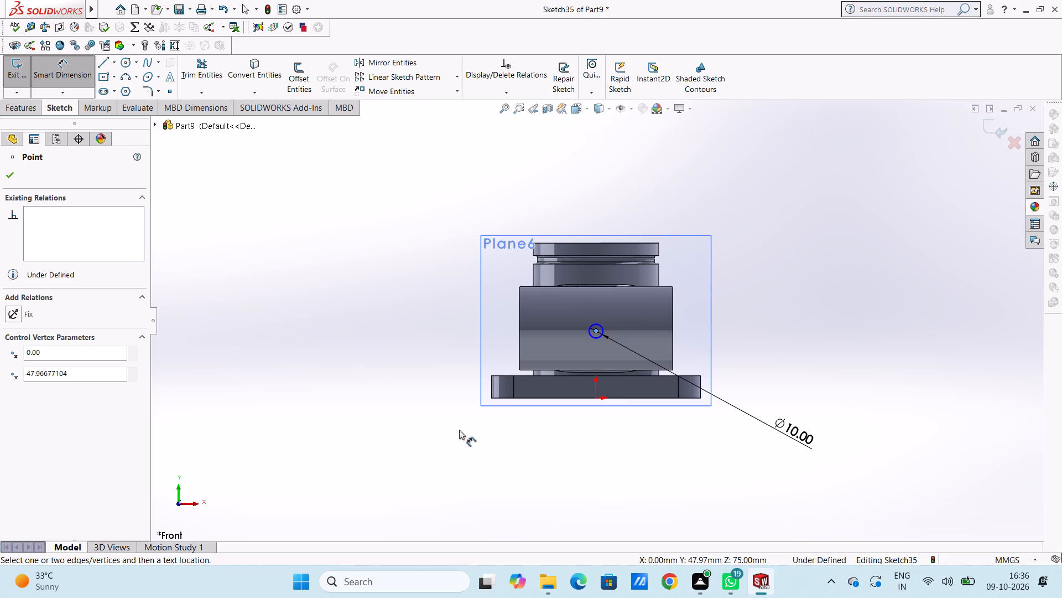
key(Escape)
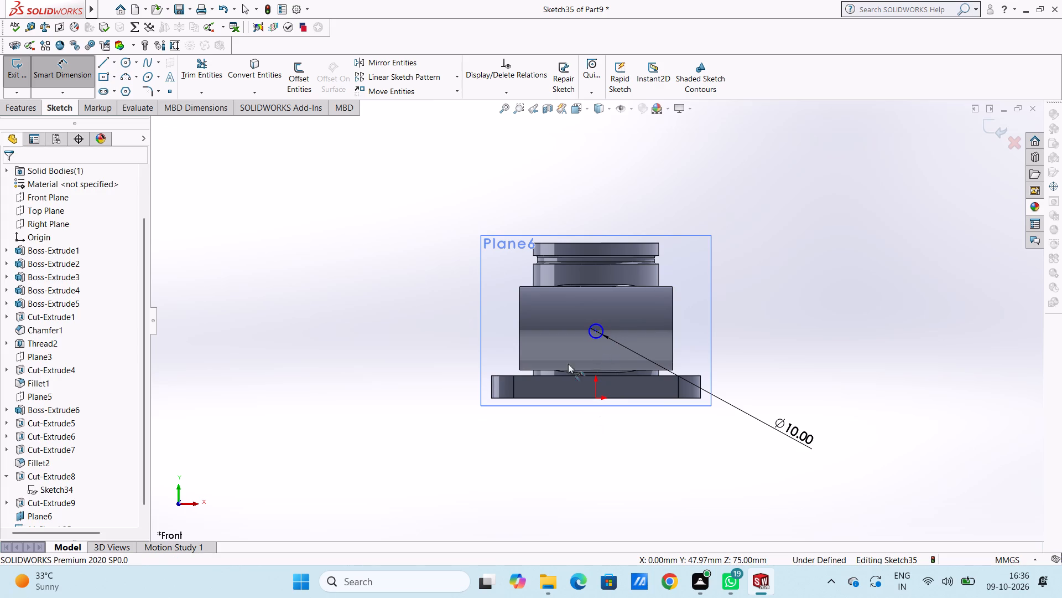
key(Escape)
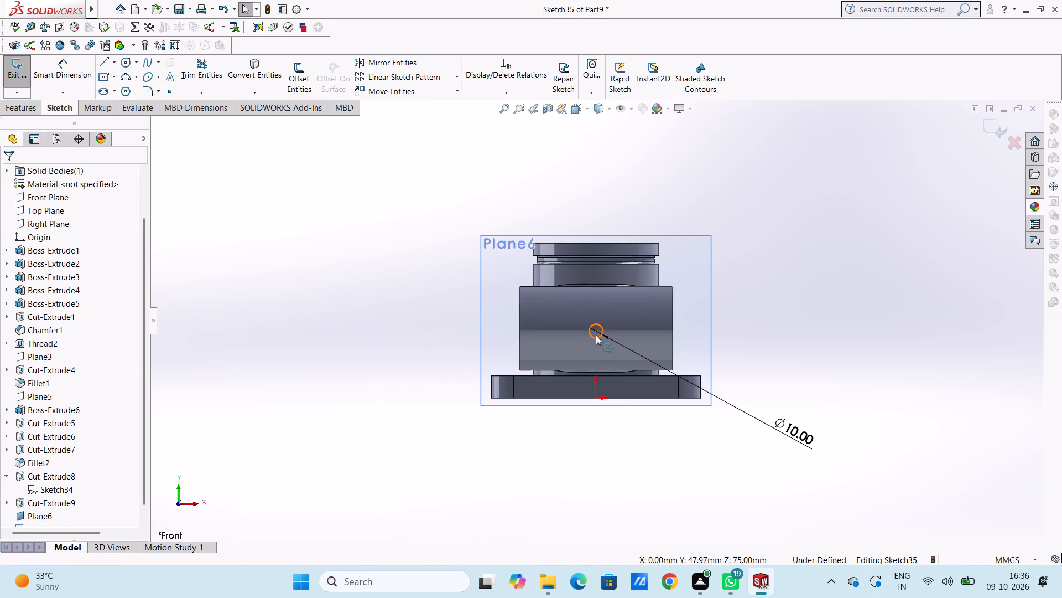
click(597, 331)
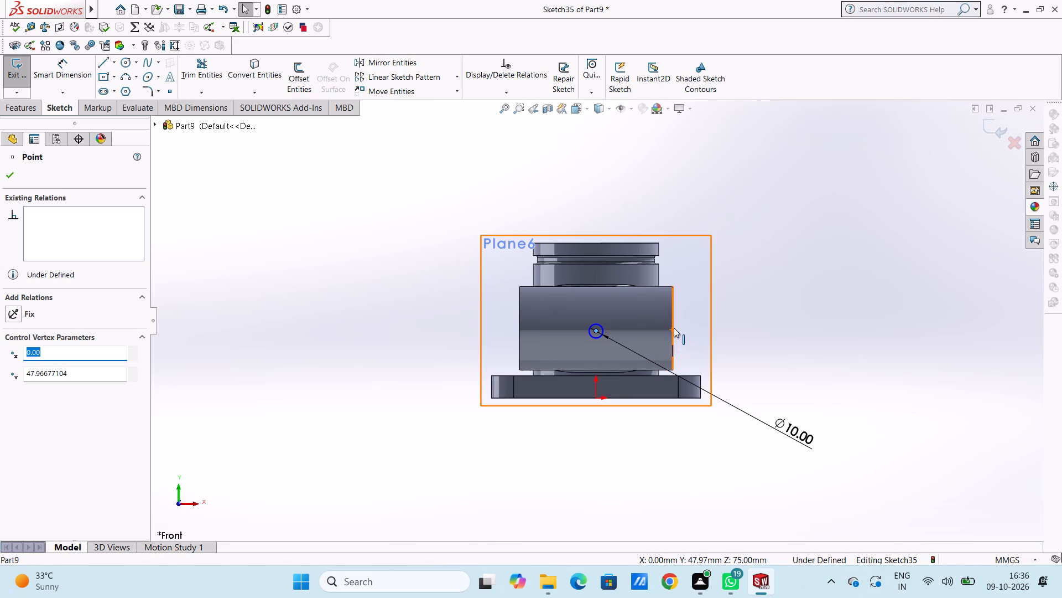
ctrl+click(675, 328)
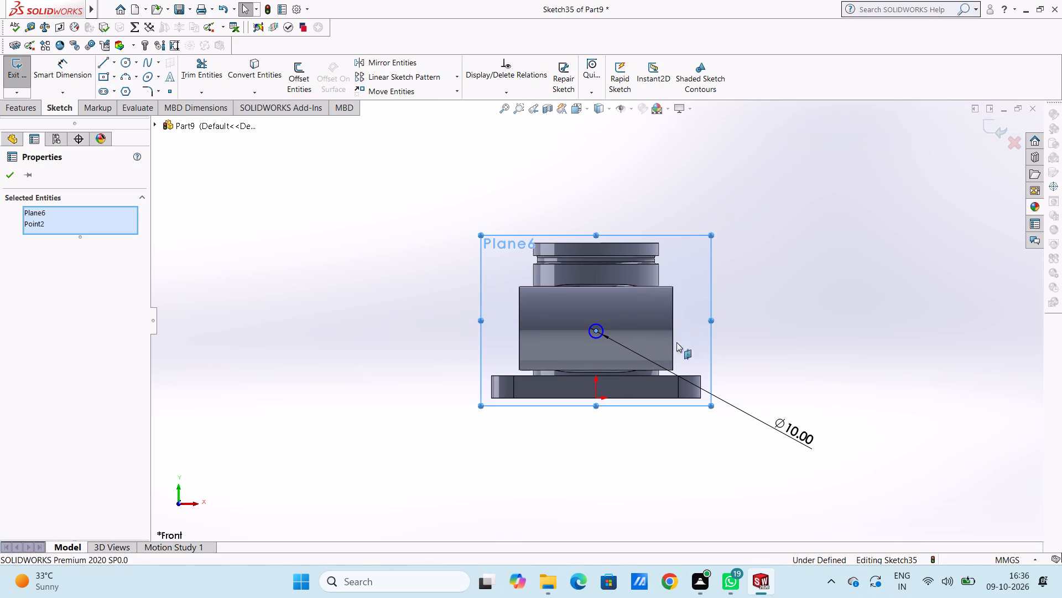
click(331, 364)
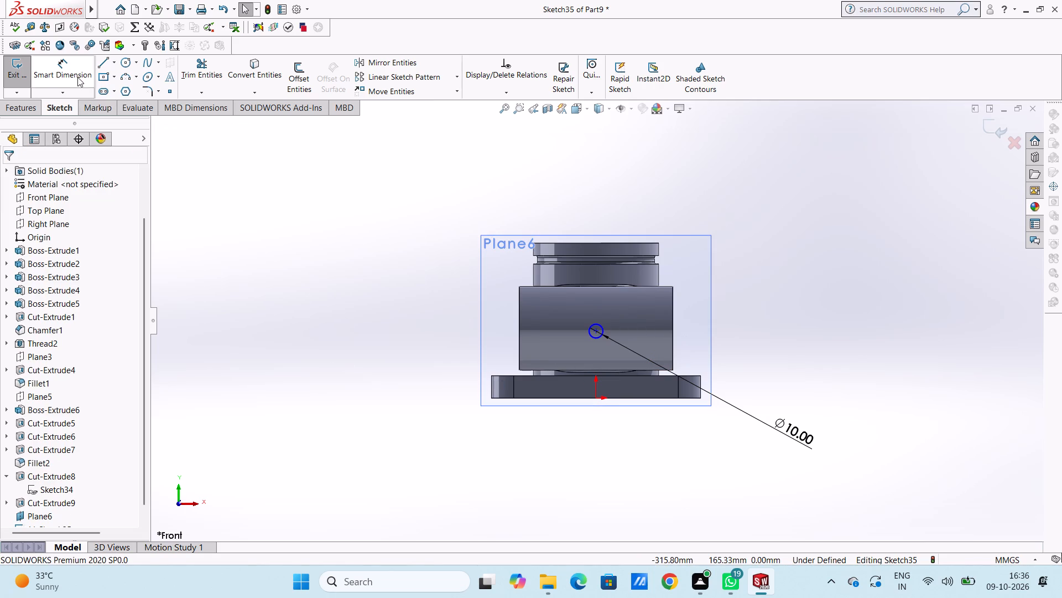
Dimension the circle's centre 30 mm above the side tube's lower edge.
click(77, 77)
click(595, 332)
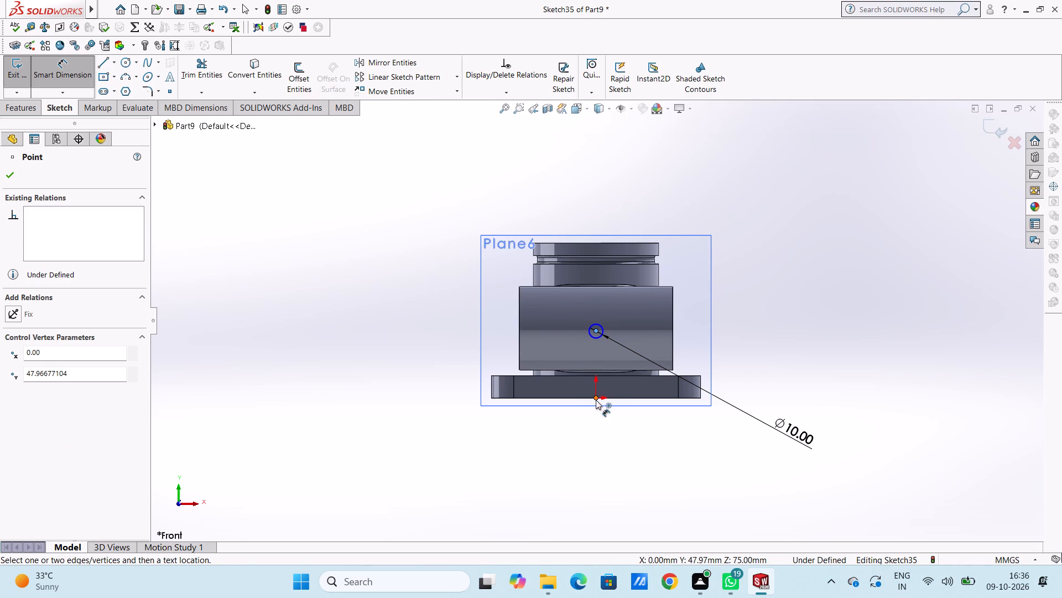
click(658, 370)
click(913, 331)
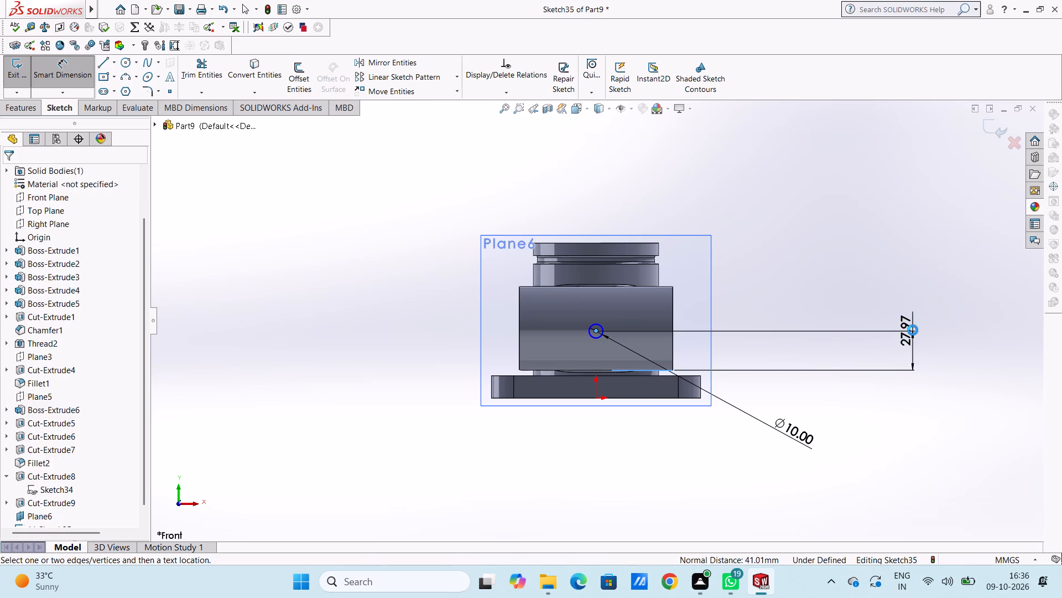
text(30)
key(Return)
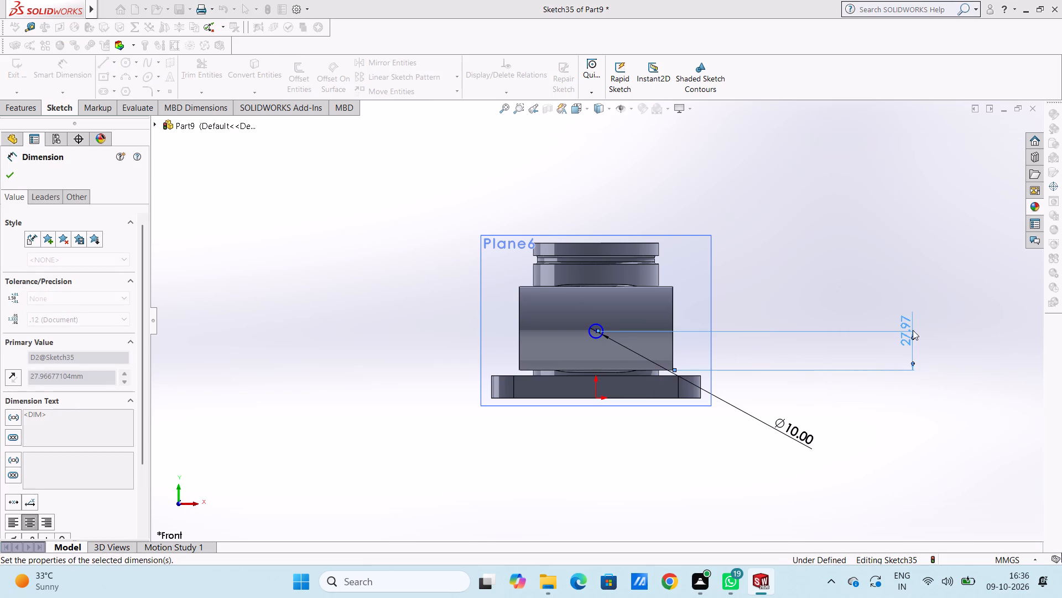
click(806, 259)
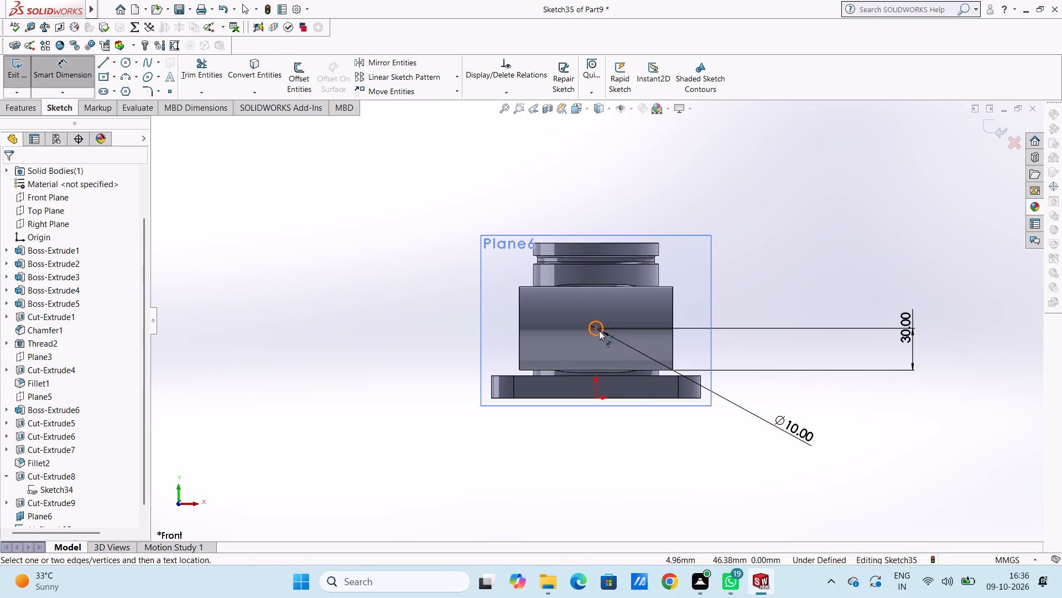
Dimension the horizontal distance from the circle's centre to the side tube's +X end edge, keeping the distance as drawn.
click(597, 329)
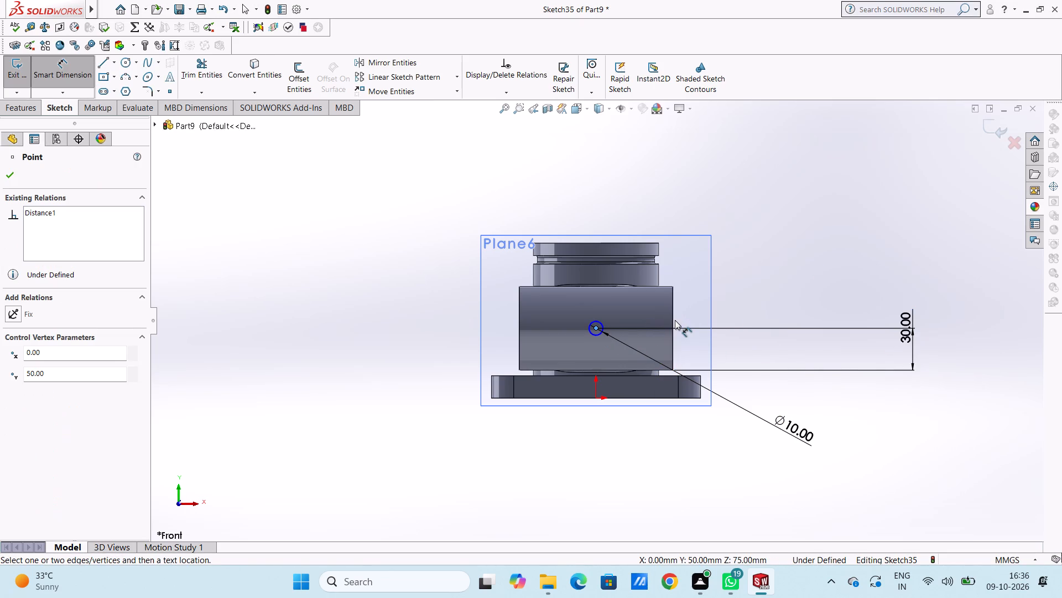
click(672, 322)
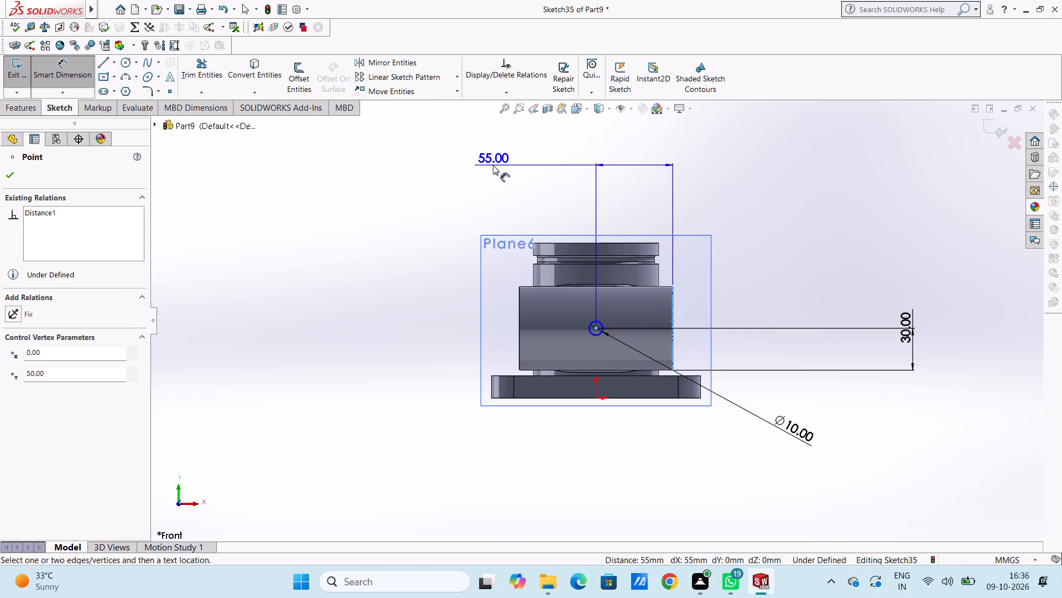
click(493, 164)
click(442, 150)
click(429, 196)
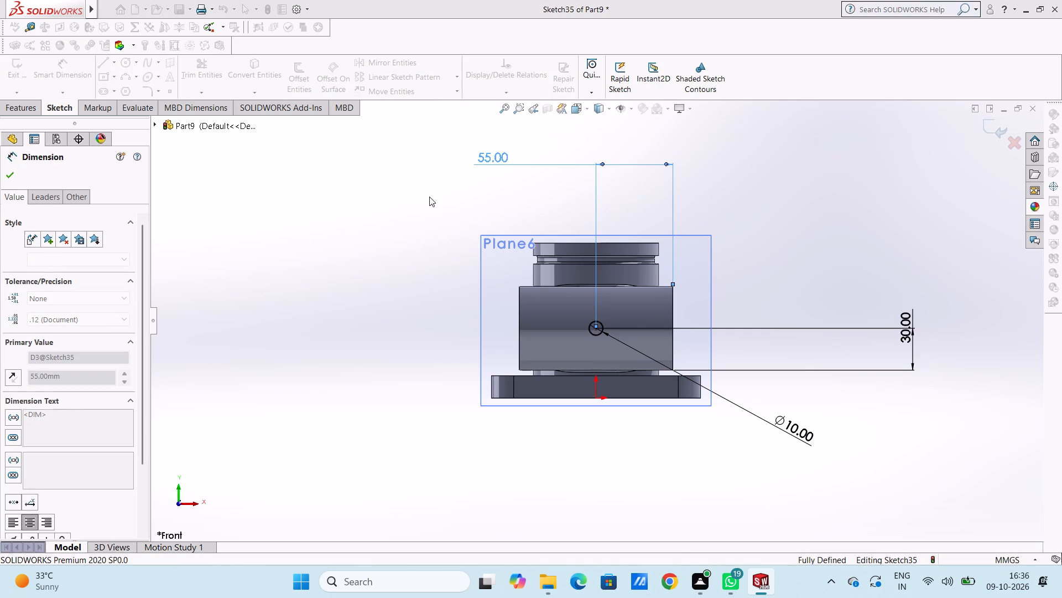
Cut-extrude the 10 mm circle 22 mm blind from the offset plane into the side tube's wall.
middle_drag(444, 186, 363, 197)
middle_drag(397, 242, 363, 269)
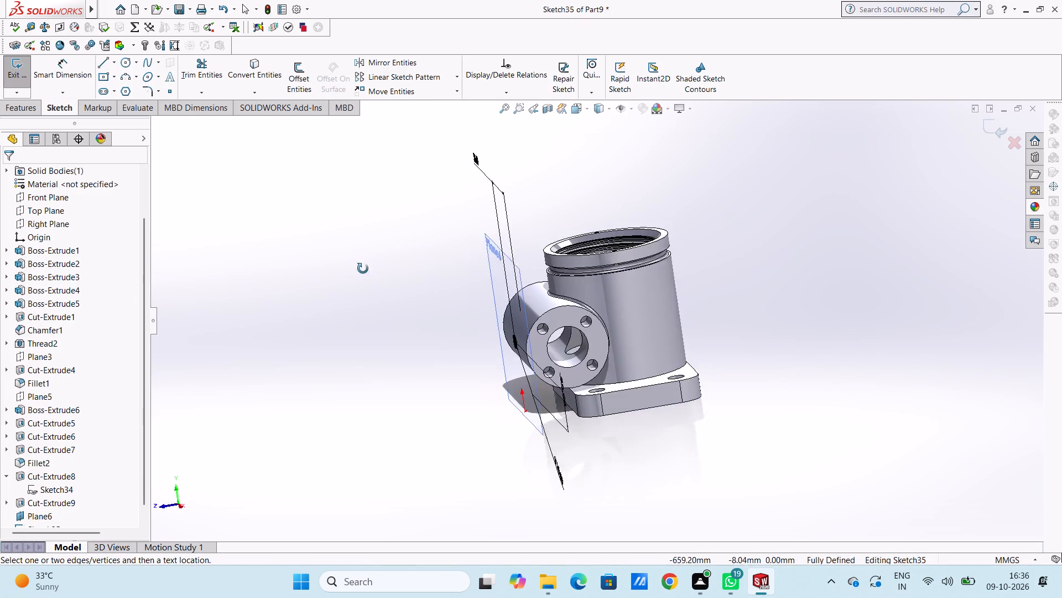
middle_drag(363, 269, 366, 270)
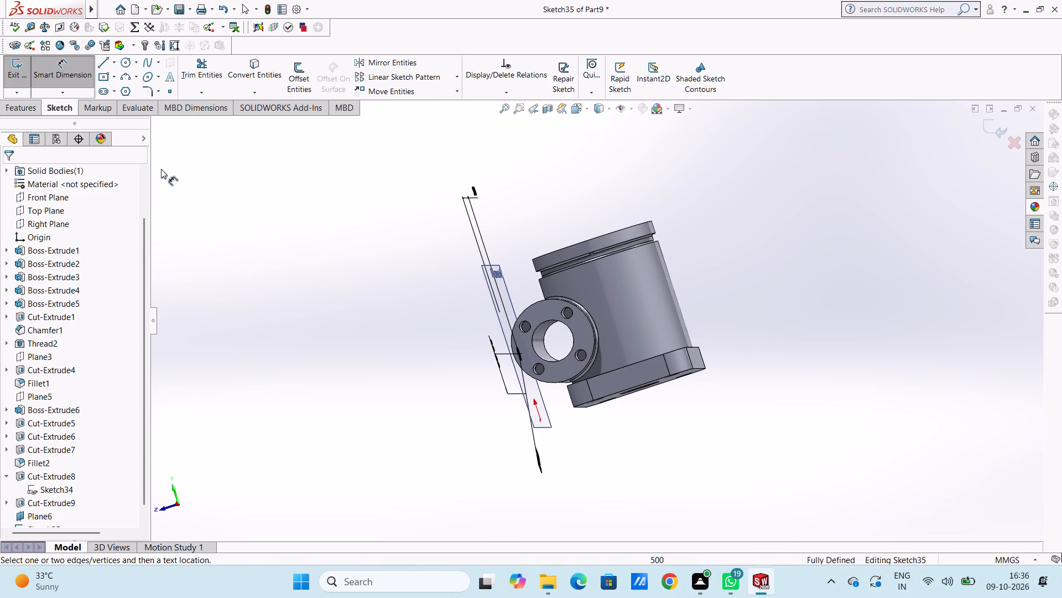
click(88, 70)
click(25, 105)
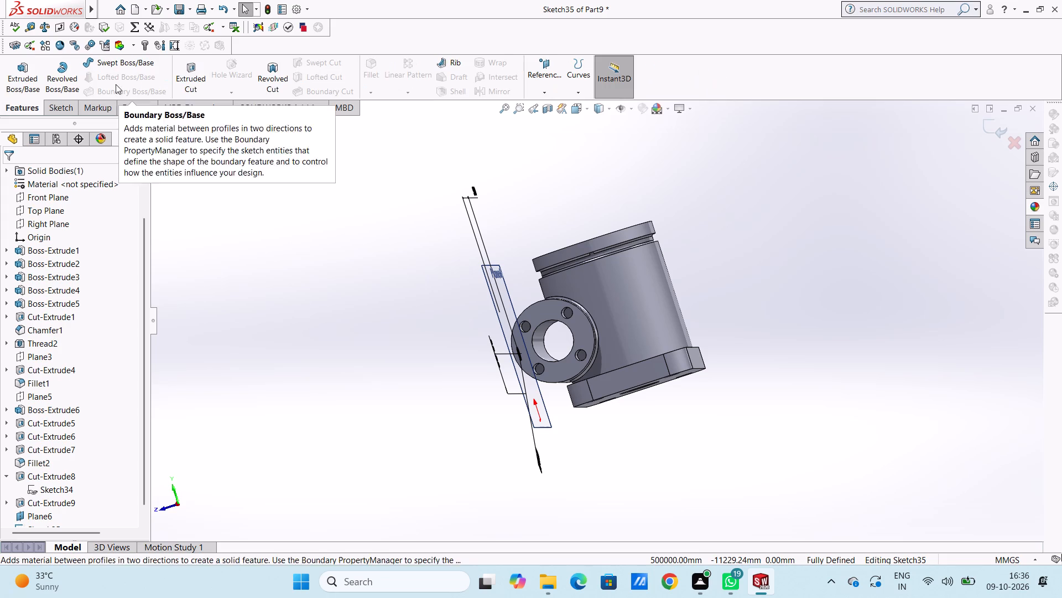
click(195, 73)
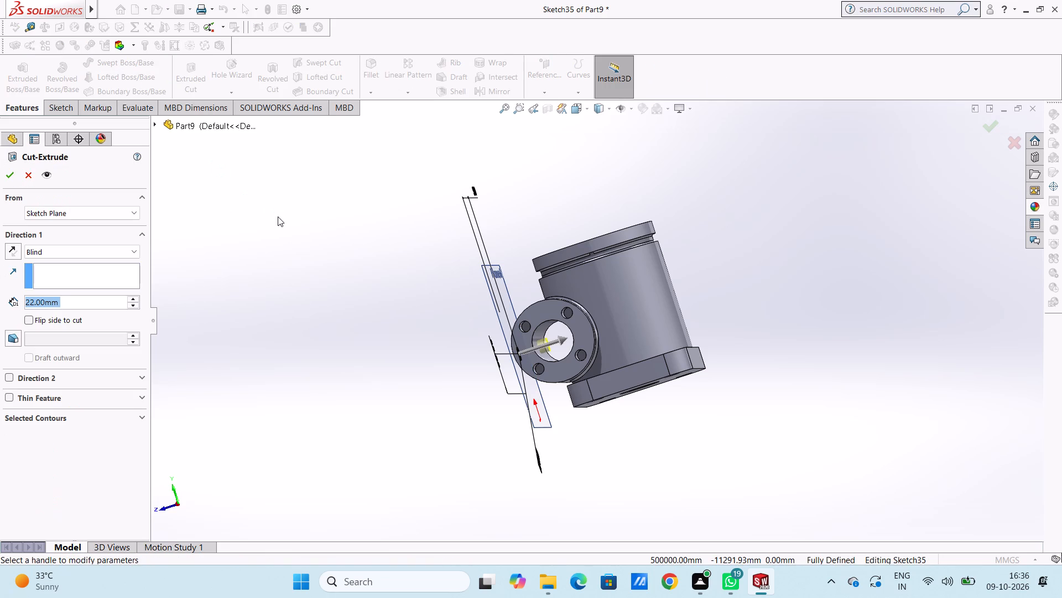
click(9, 177)
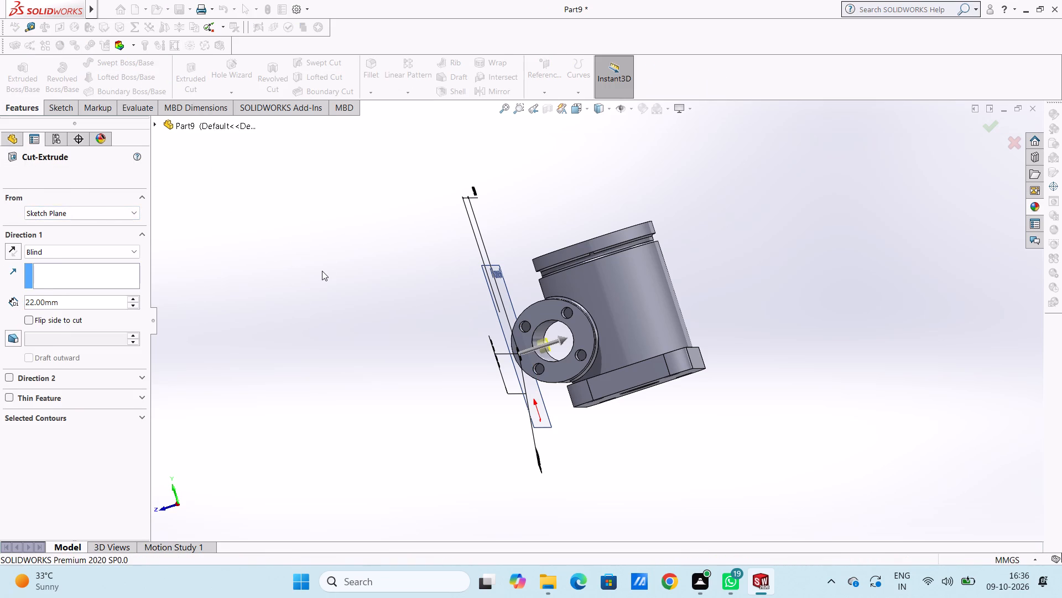
click(322, 271)
Examine the hole in the side tube's outer wall and the rest of the part from several angles.
middle_drag(329, 302, 429, 250)
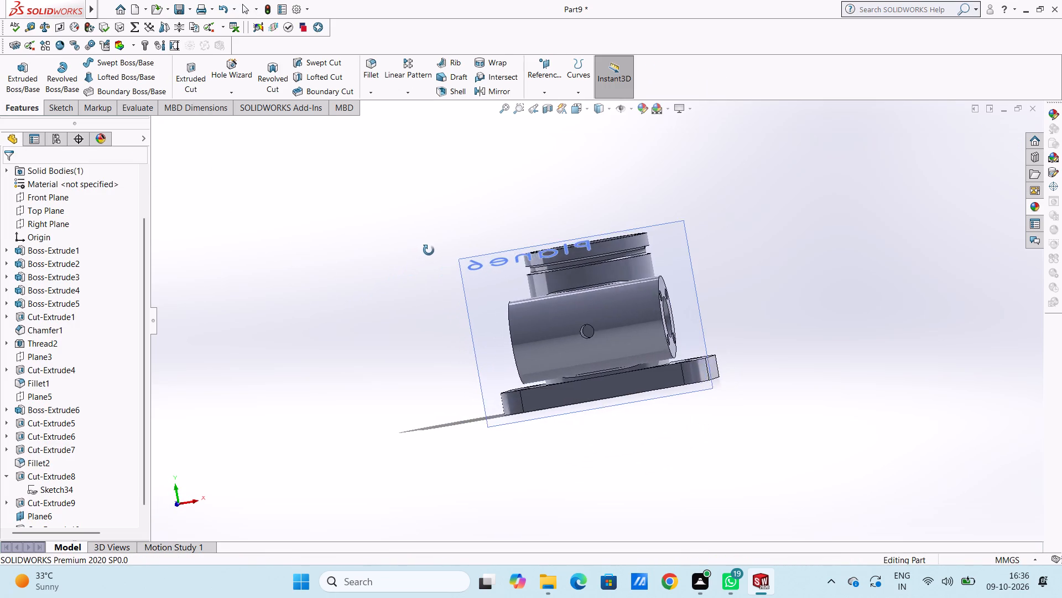
middle_drag(429, 250, 356, 292)
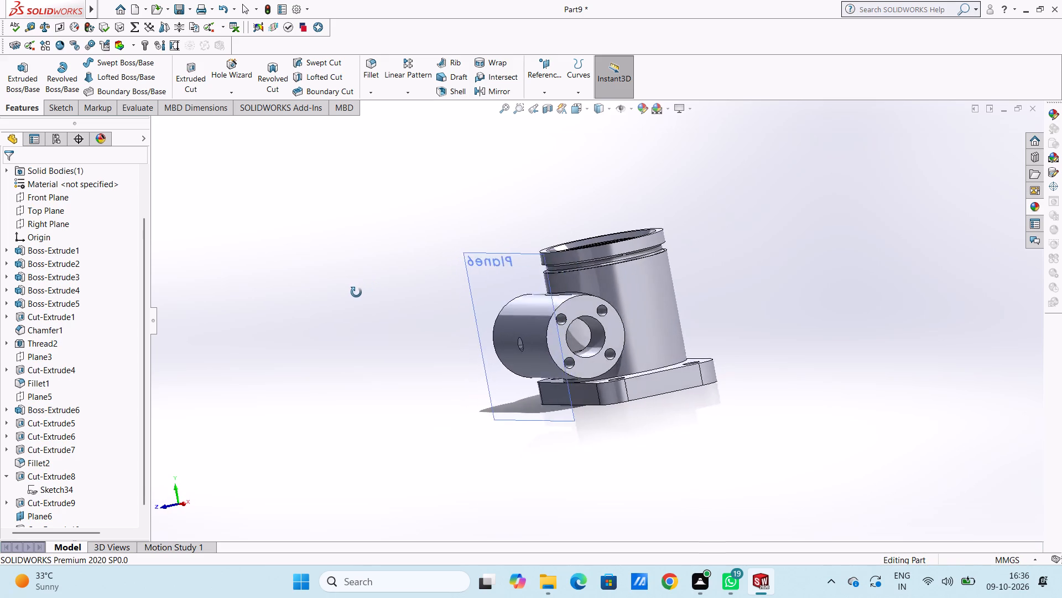
middle_drag(356, 292, 437, 264)
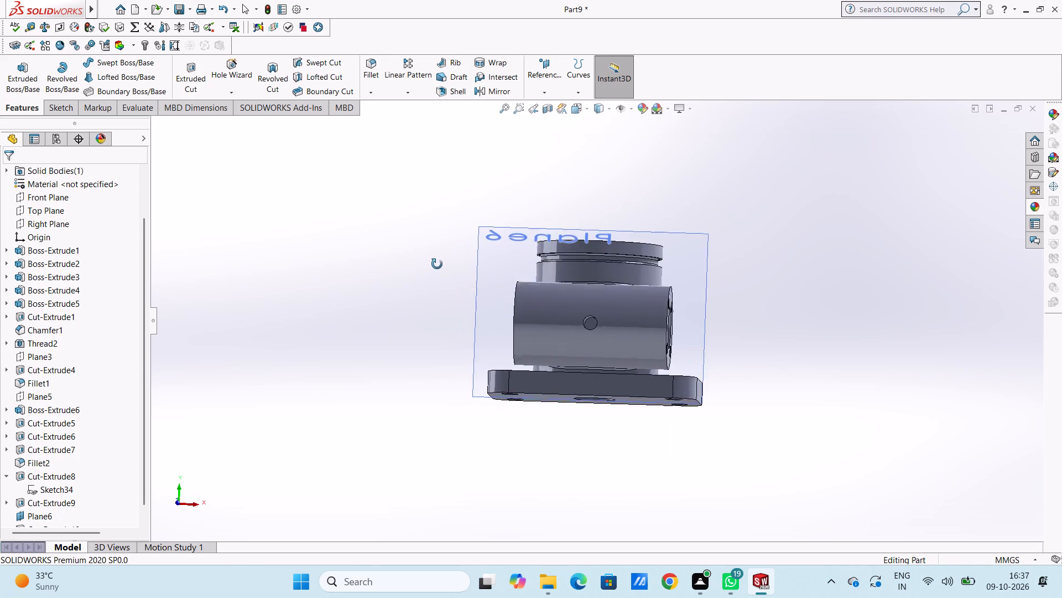
middle_drag(437, 264, 445, 432)
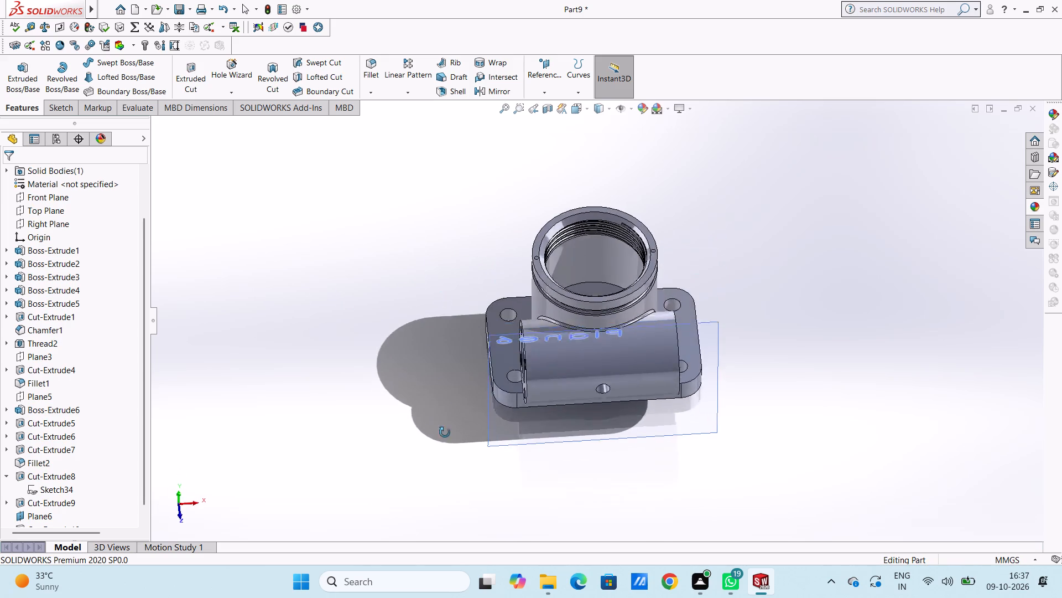
middle_drag(445, 432, 443, 470)
middle_drag(424, 285, 428, 456)
middle_drag(415, 338, 417, 385)
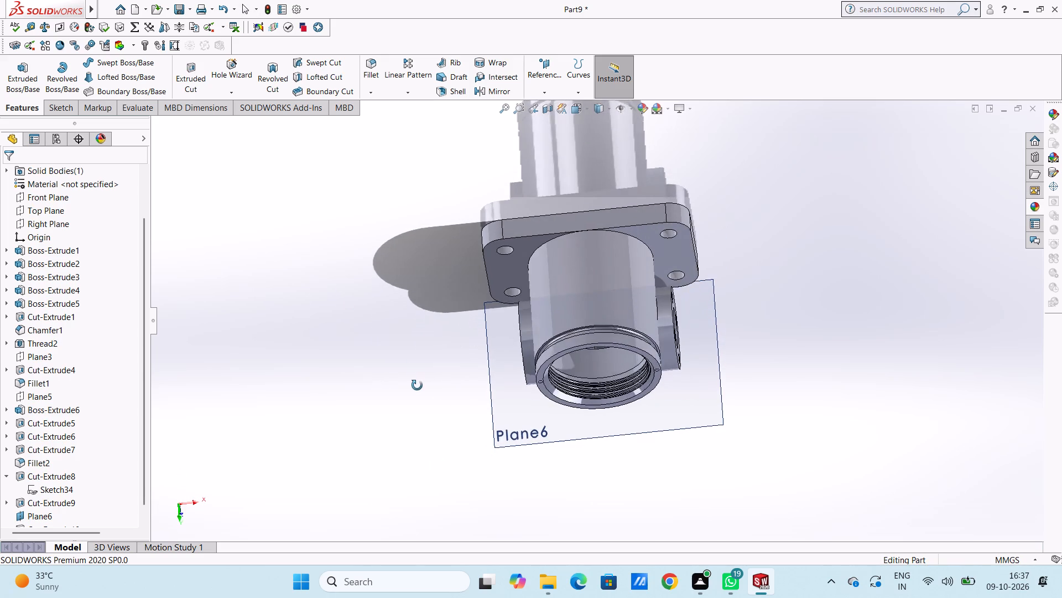
middle_drag(417, 385, 430, 276)
middle_drag(408, 257, 400, 203)
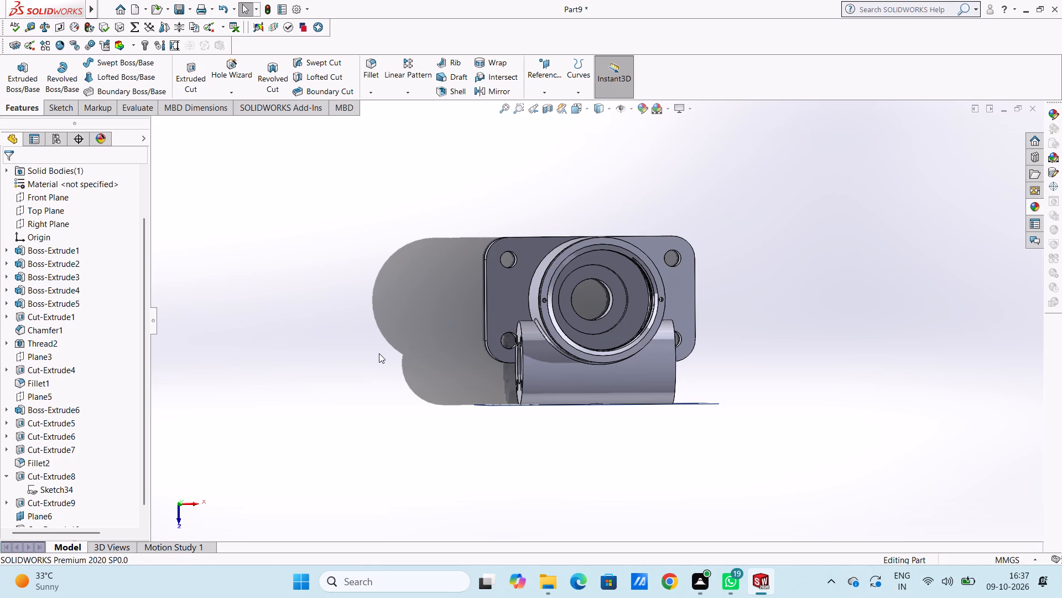
key(ctrl+1)
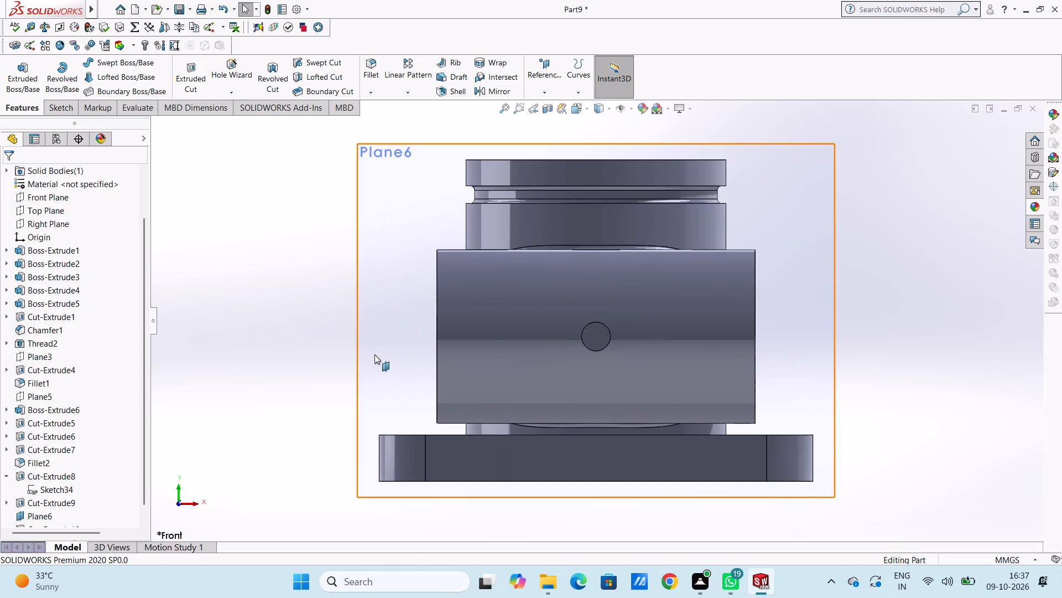
Start a sketch on Plane6 and draw a circle about 25 mm in diameter, concentric with the side tube's wall hole.
click(388, 238)
click(439, 205)
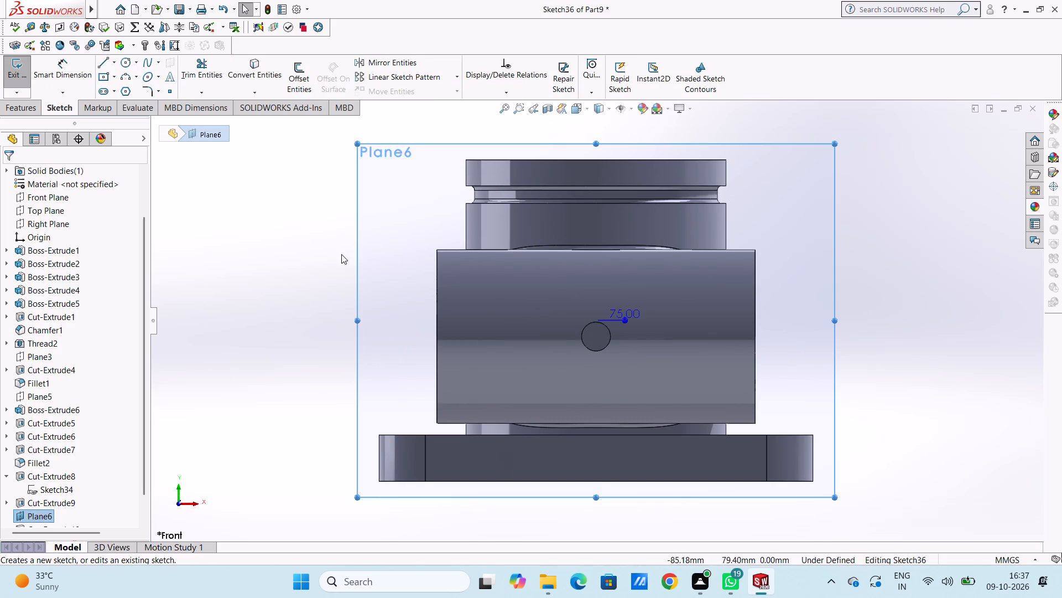
click(300, 267)
click(127, 61)
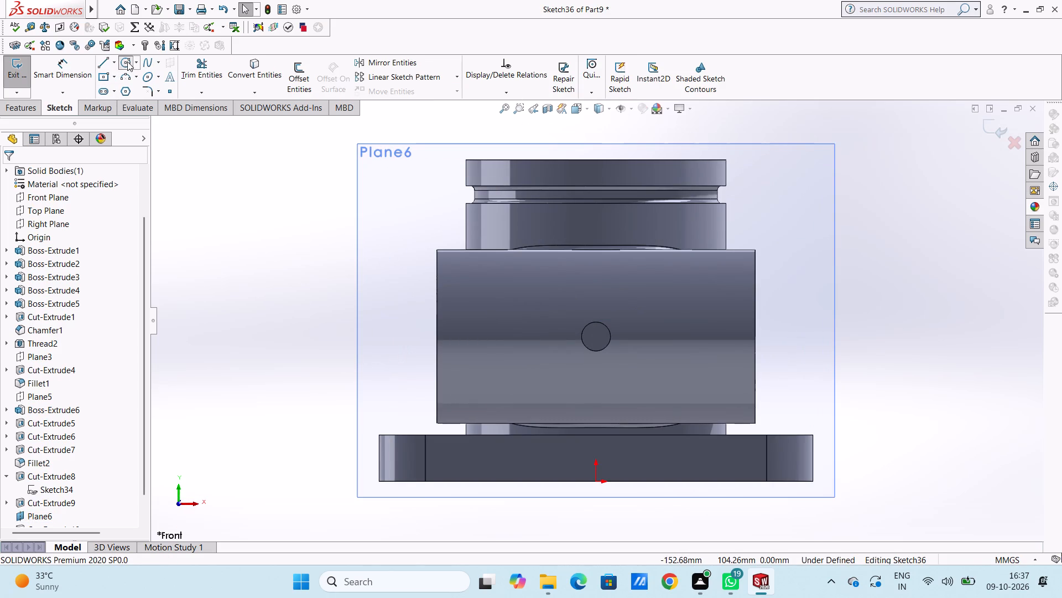
click(596, 336)
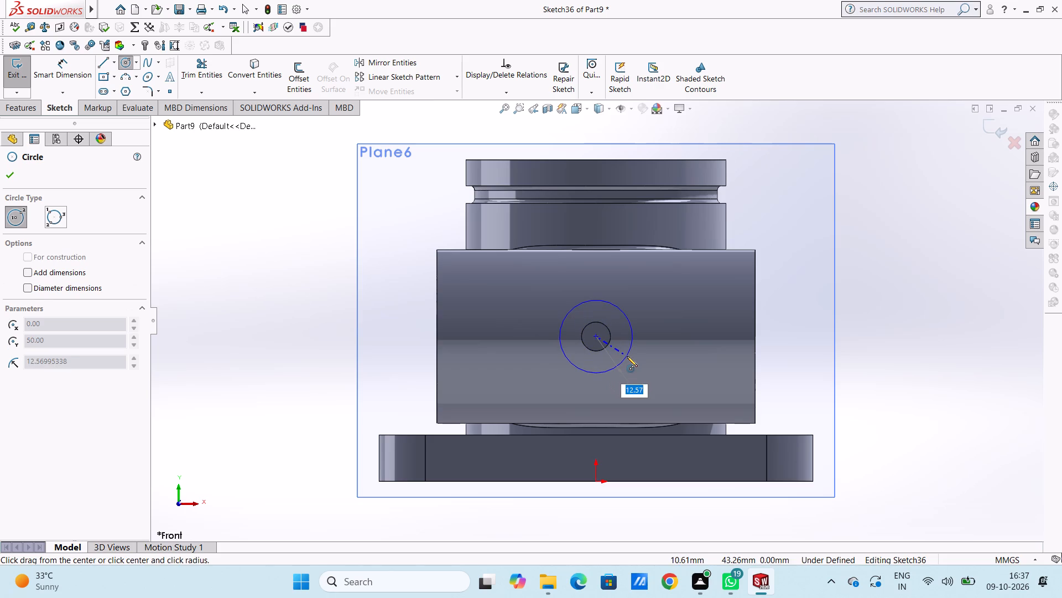
click(627, 356)
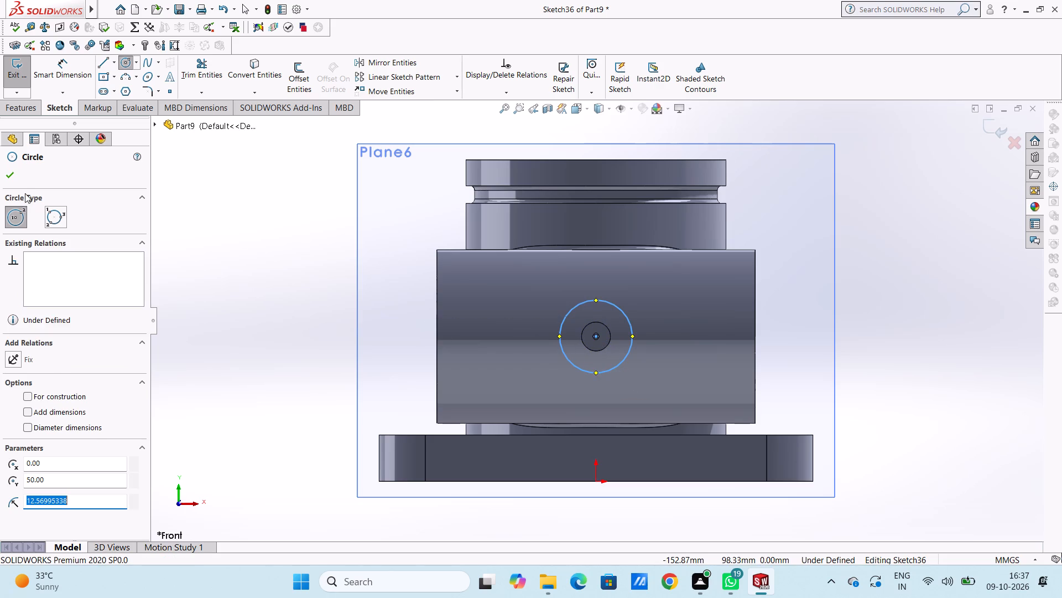
click(13, 177)
Set the new circle's diameter to 30 mm.
click(66, 78)
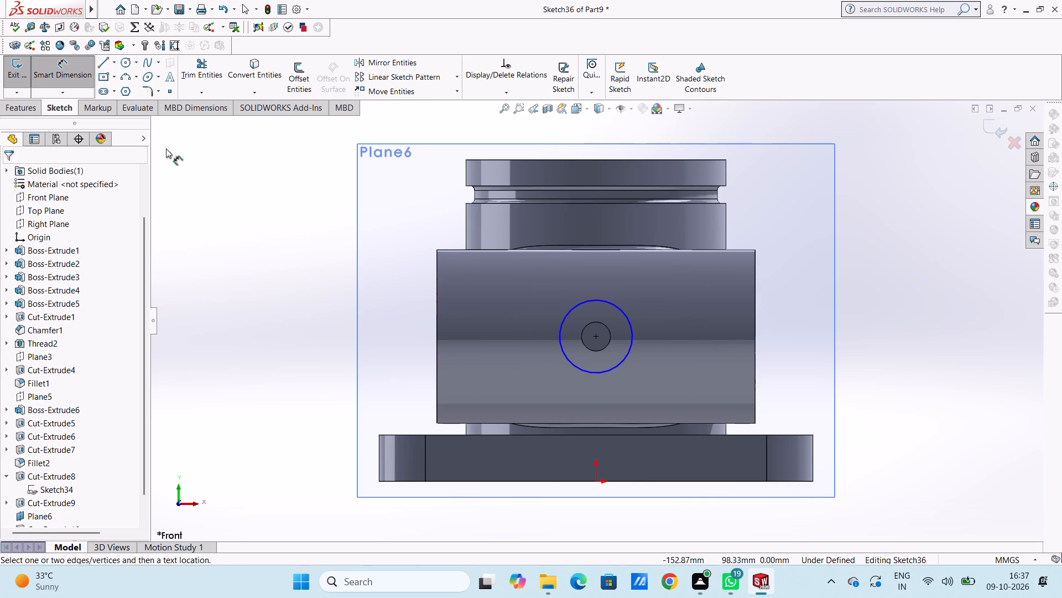
scroll(621, 392, up, 1)
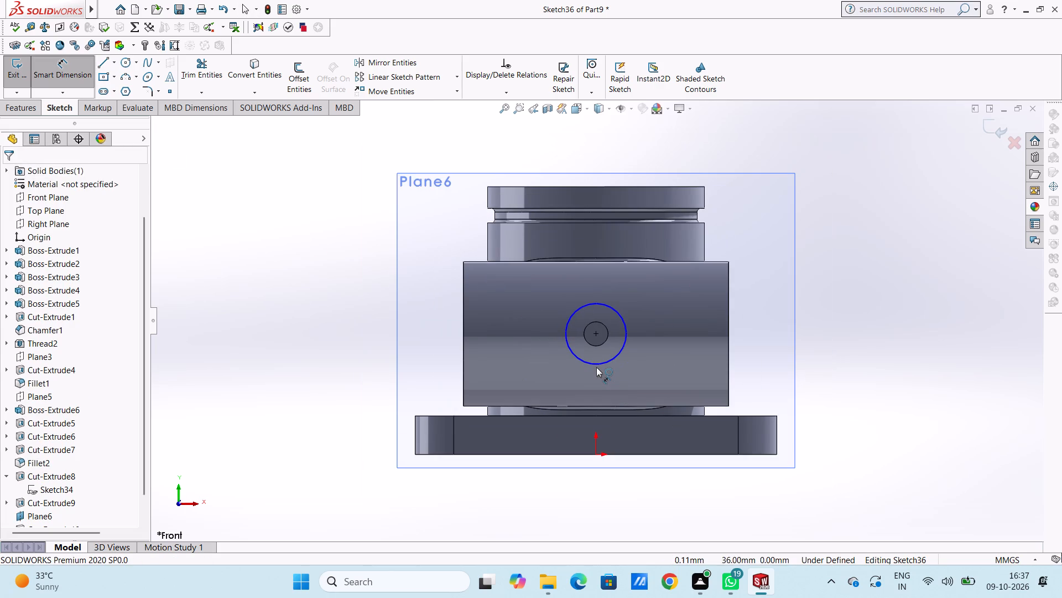
click(596, 366)
click(313, 393)
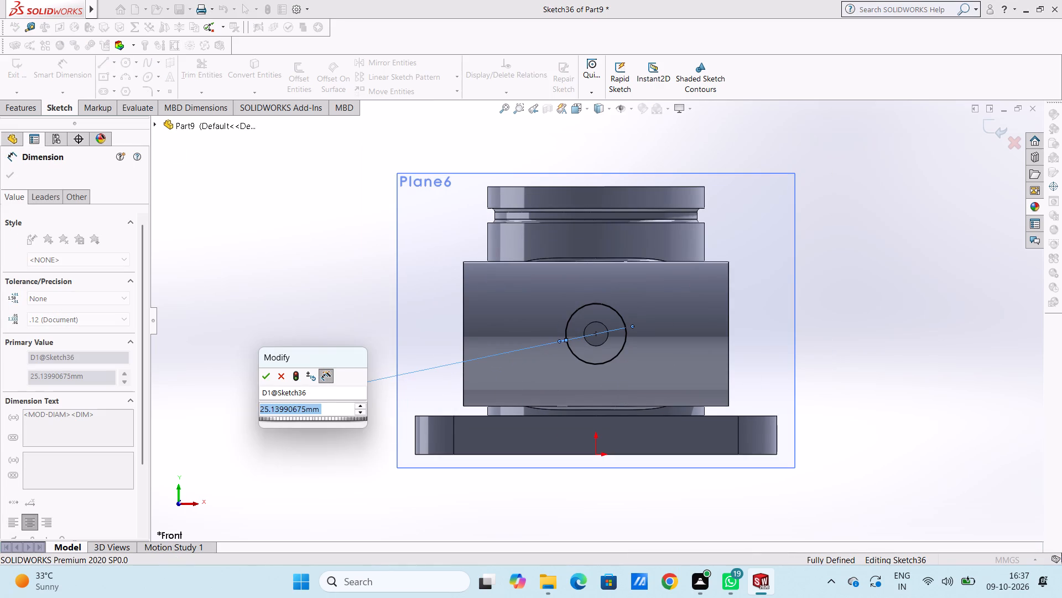
text(30)
key(Return)
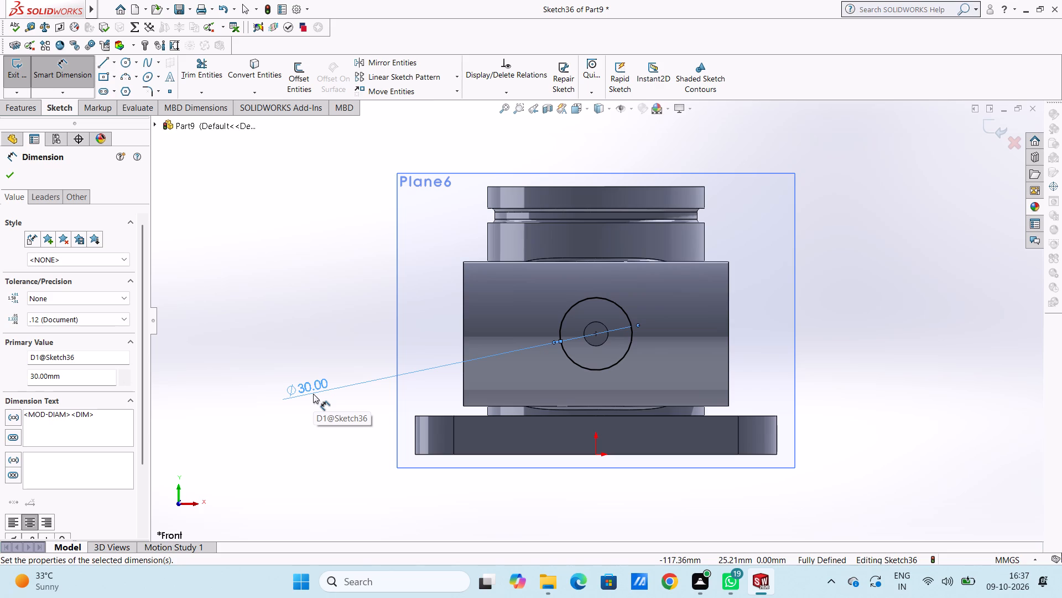
click(332, 314)
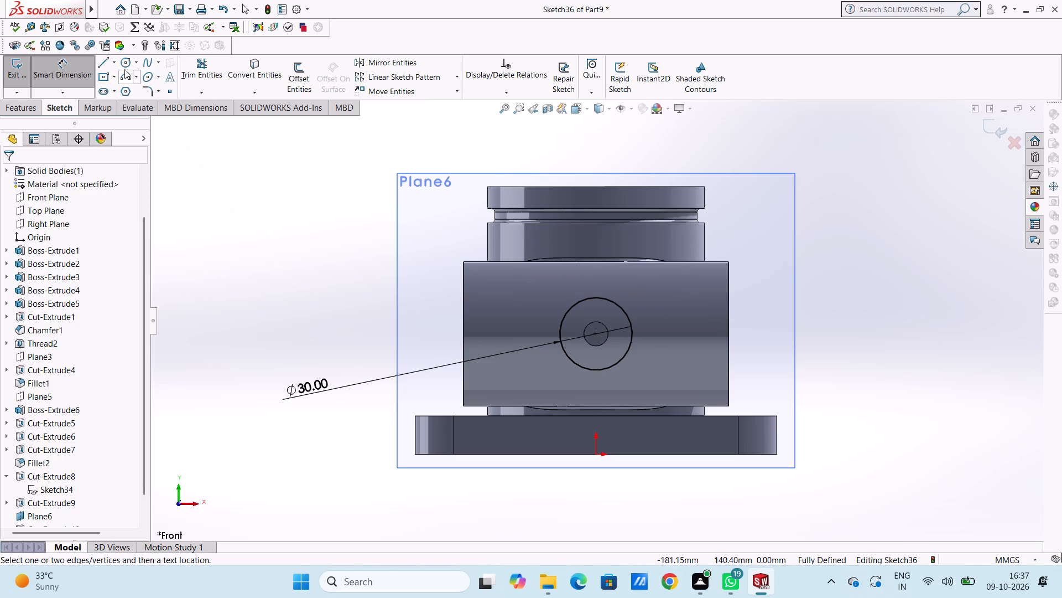
Sketch a second concentric circle on the wall hole's edge and dimension its diameter at 10 mm.
click(125, 61)
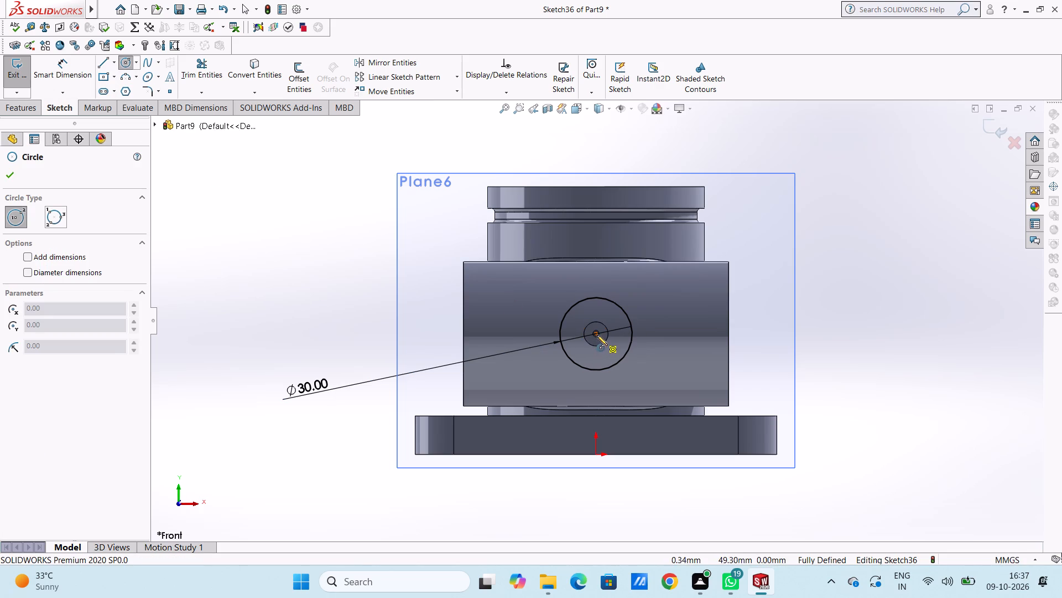
click(597, 334)
click(603, 344)
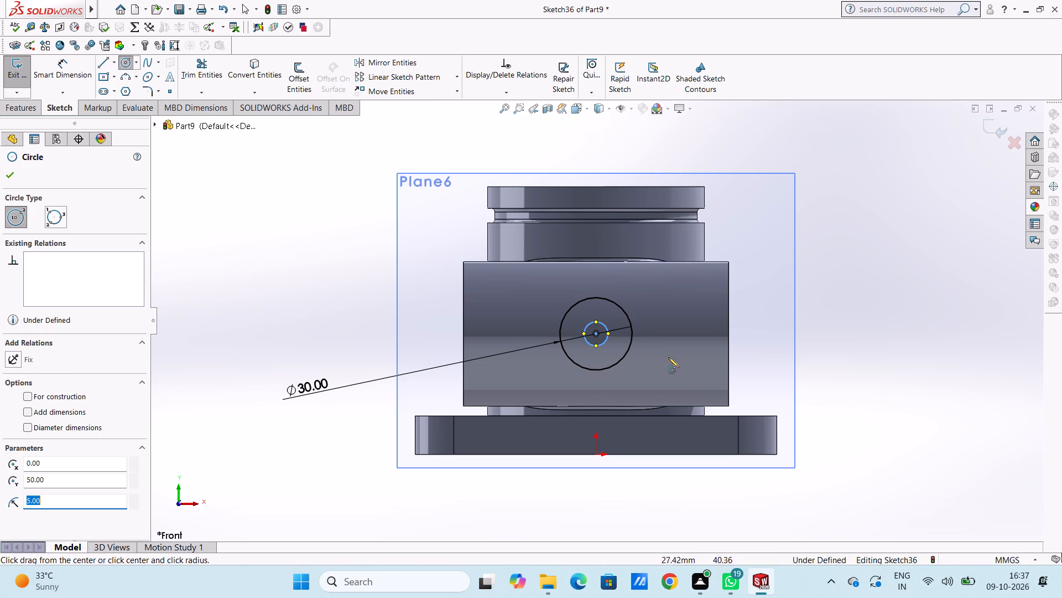
click(6, 182)
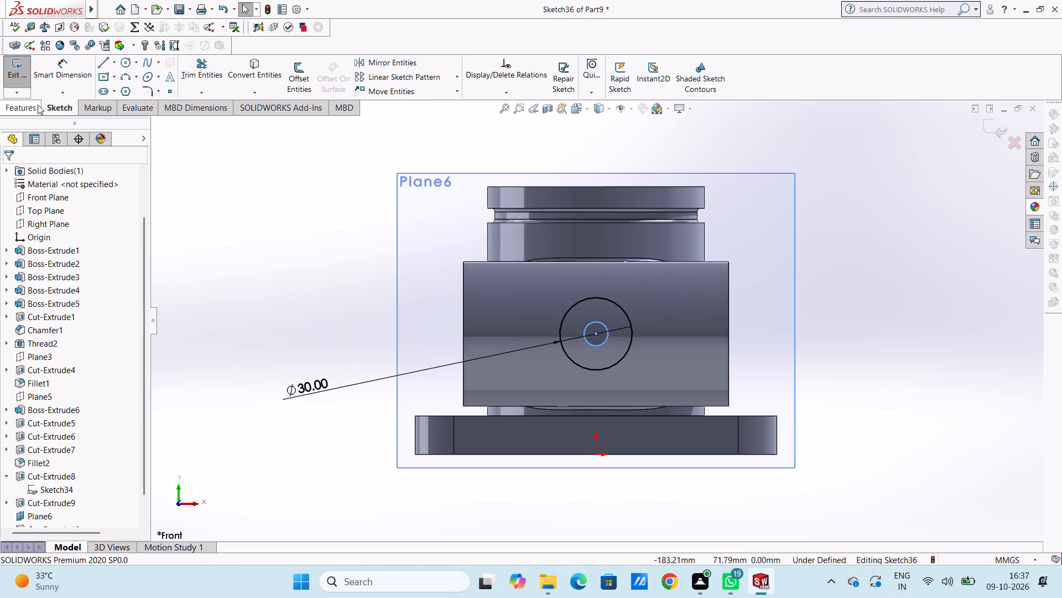
click(60, 70)
click(594, 348)
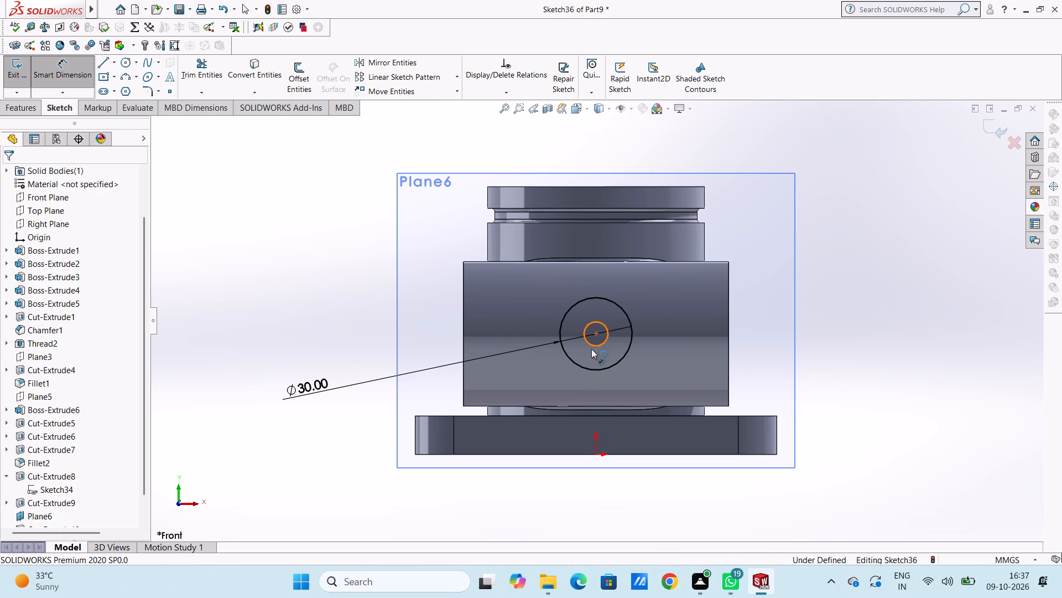
click(324, 439)
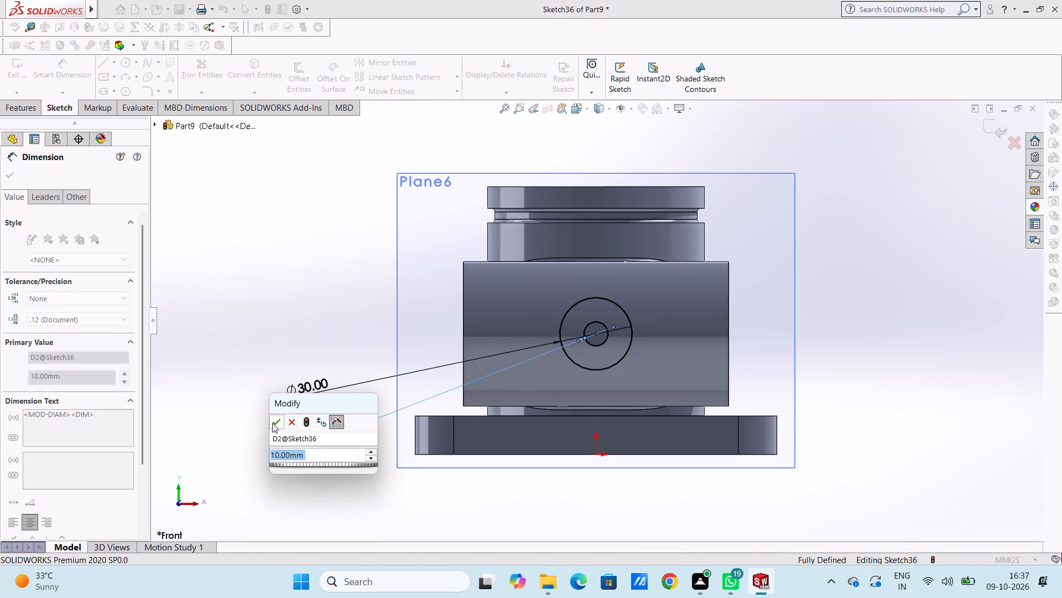
click(274, 422)
click(264, 368)
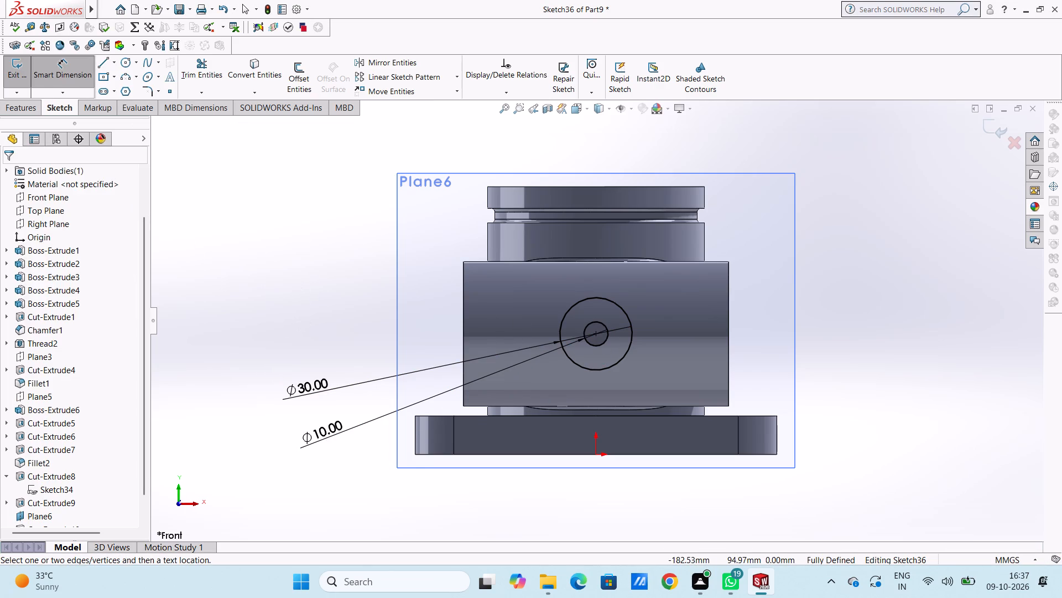
click(79, 68)
Boss-extrude the ring profile 10 mm blind from the offset plane, reversed toward the side tube's wall, merging the result.
middle_drag(280, 251, 337, 291)
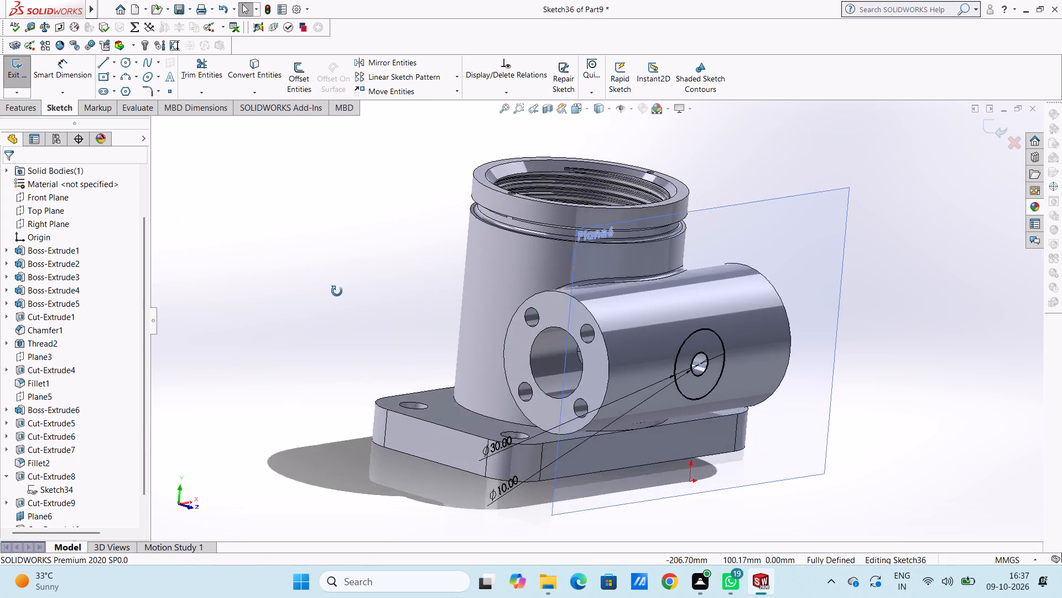
middle_drag(337, 291, 368, 324)
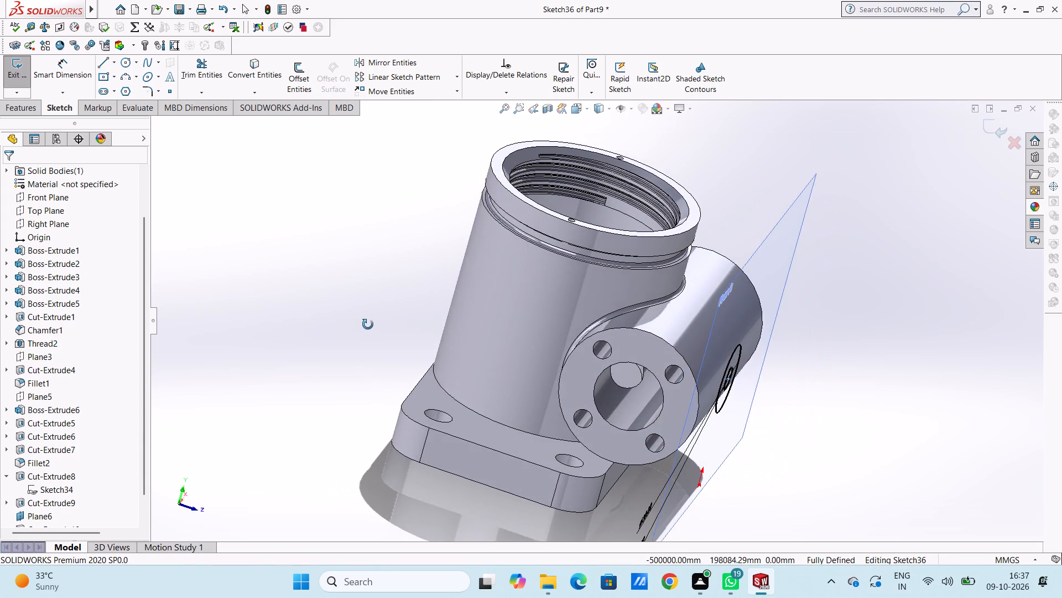
middle_drag(368, 324, 365, 305)
middle_drag(338, 267, 353, 250)
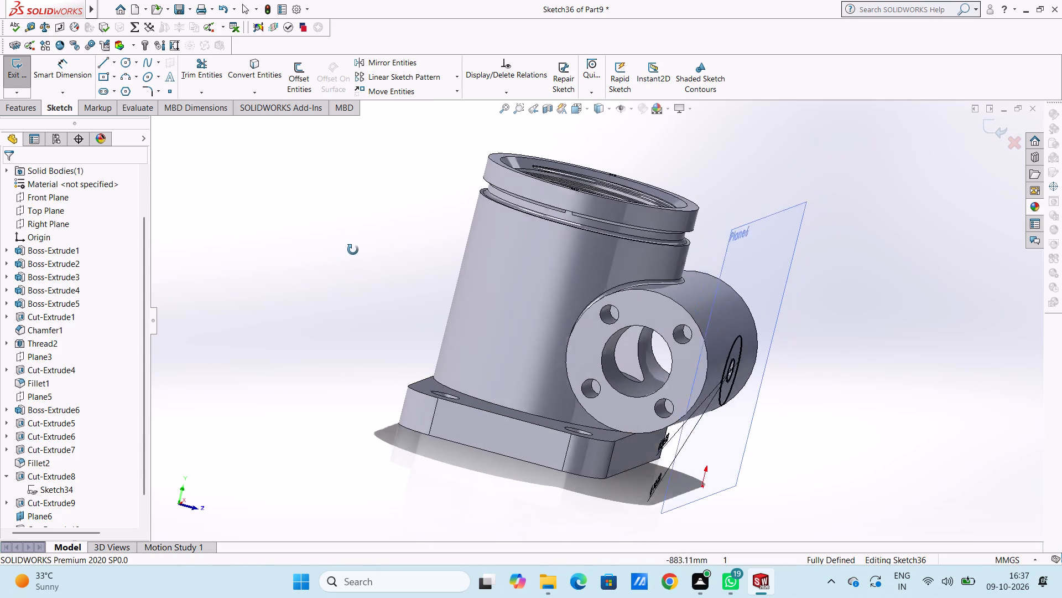
middle_drag(353, 250, 351, 249)
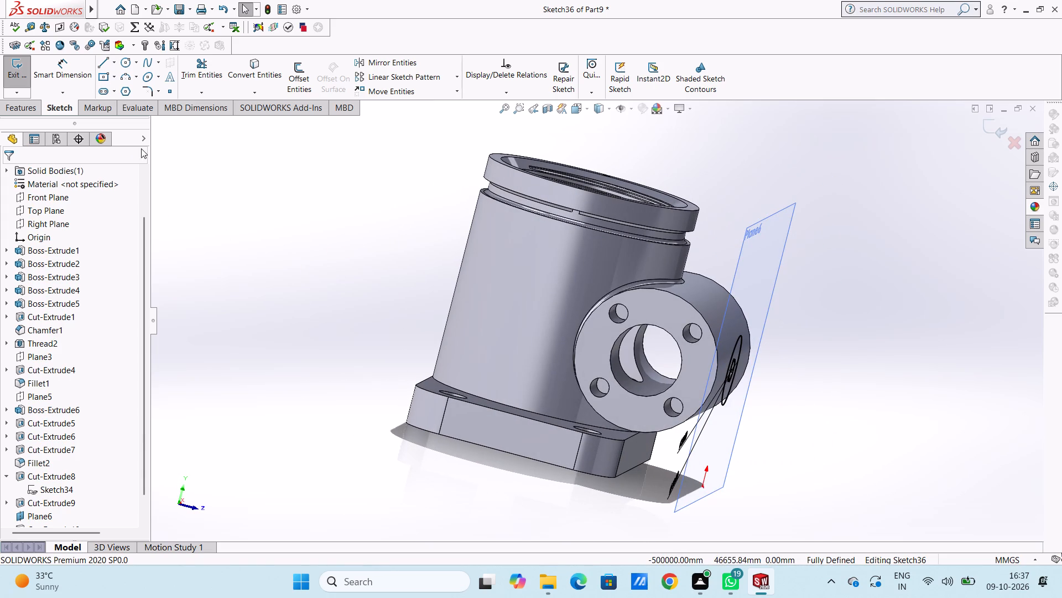
click(27, 108)
click(25, 79)
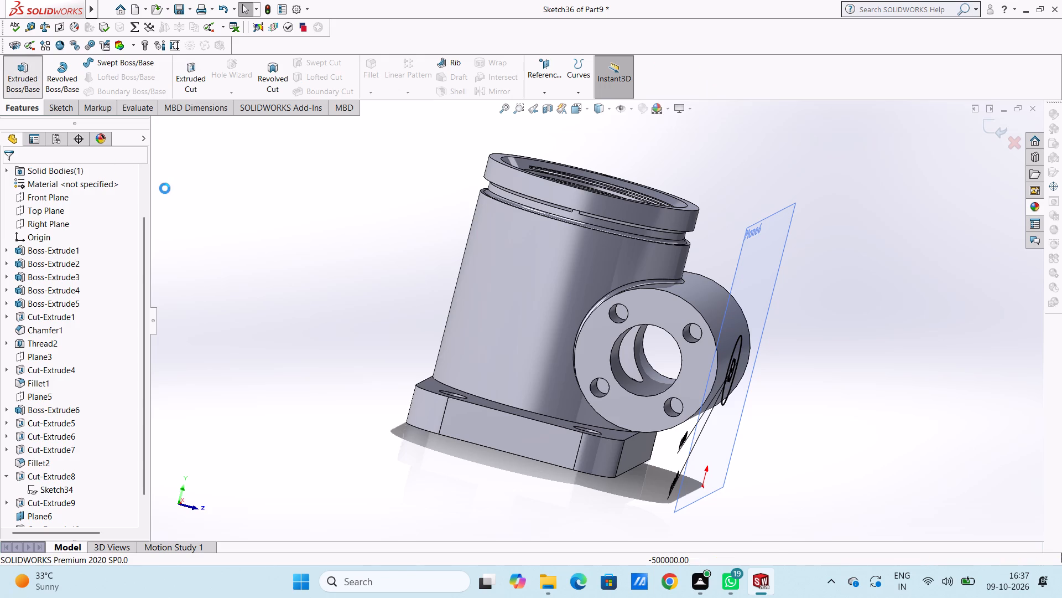
click(9, 249)
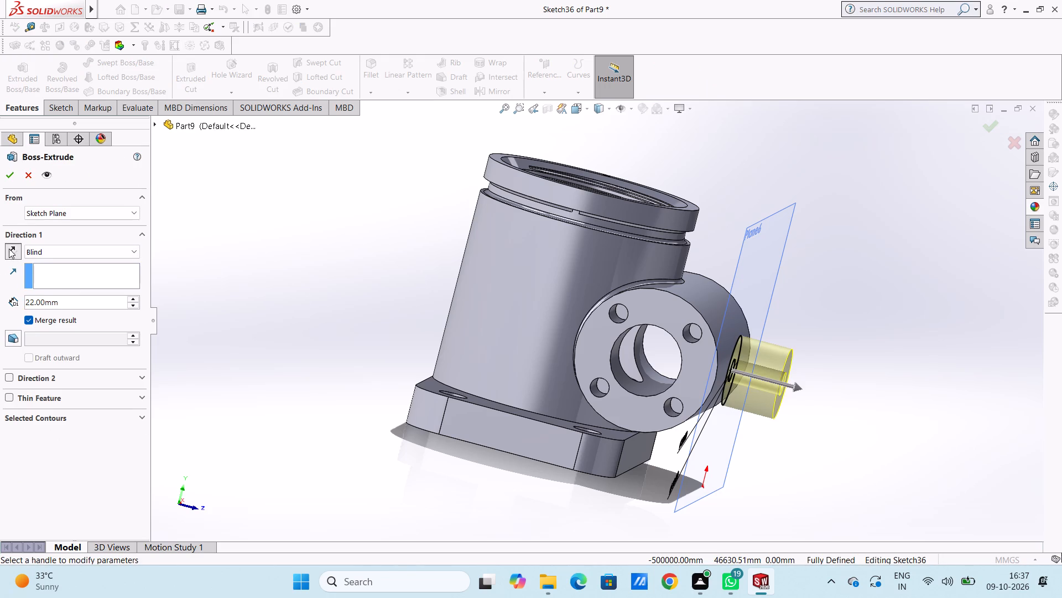
click(82, 301)
click(82, 301)
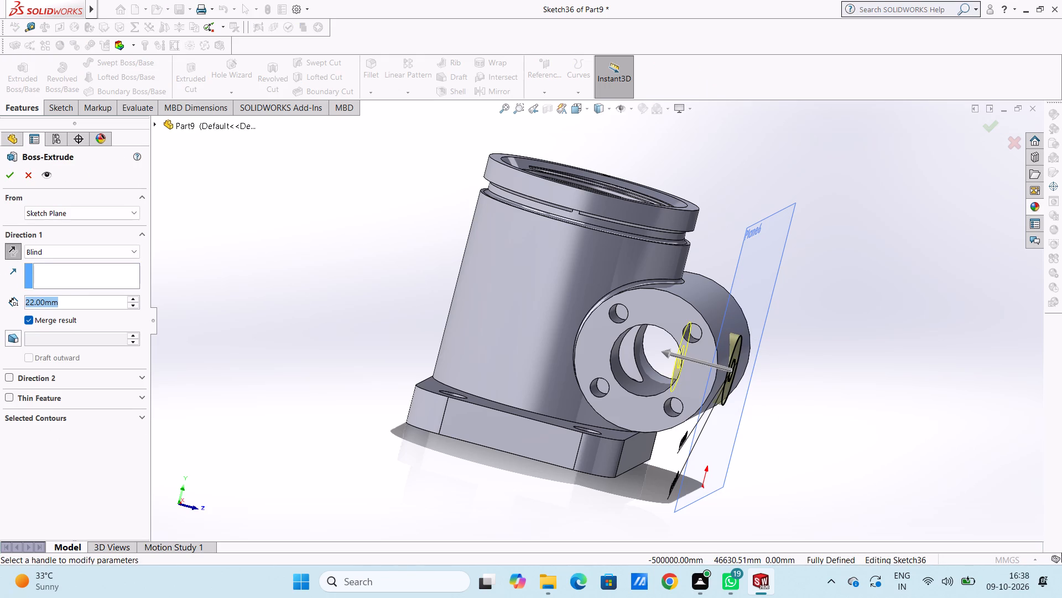
text(10)
key(Return)
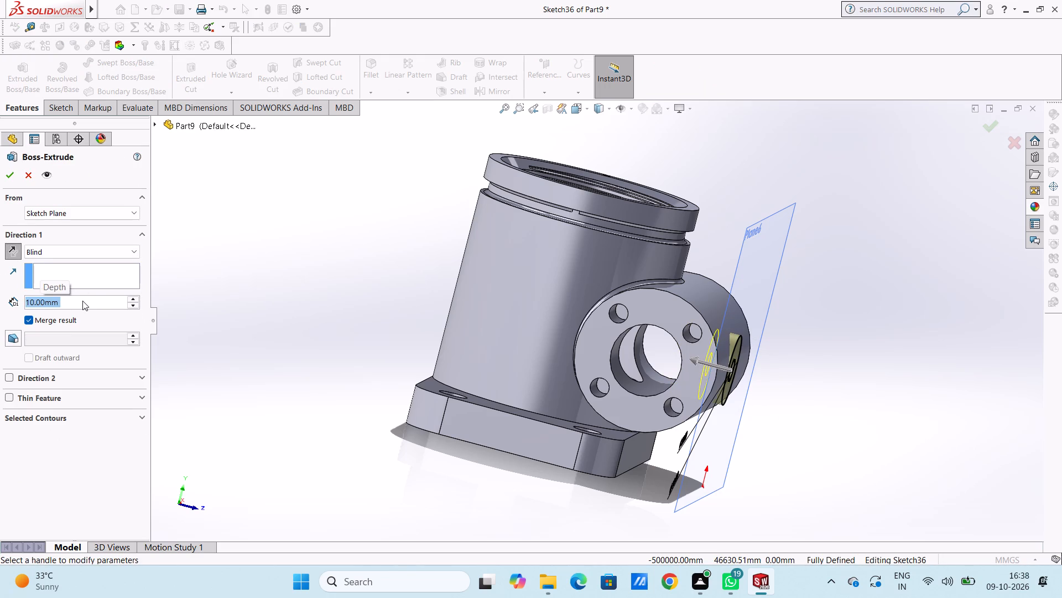
middle_drag(274, 287, 284, 293)
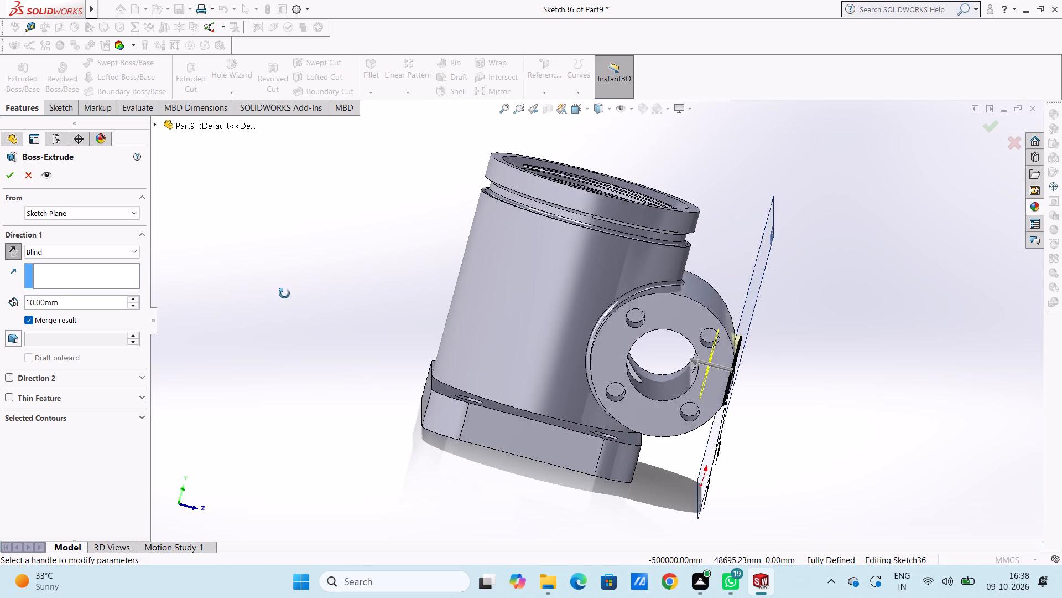
middle_drag(284, 293, 266, 287)
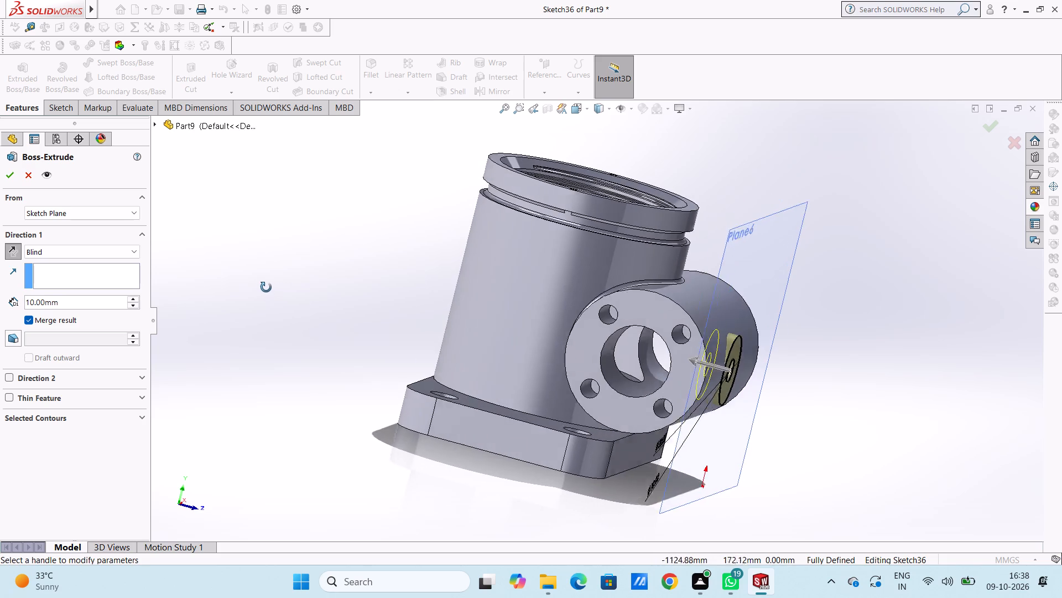
middle_drag(266, 287, 259, 285)
click(15, 179)
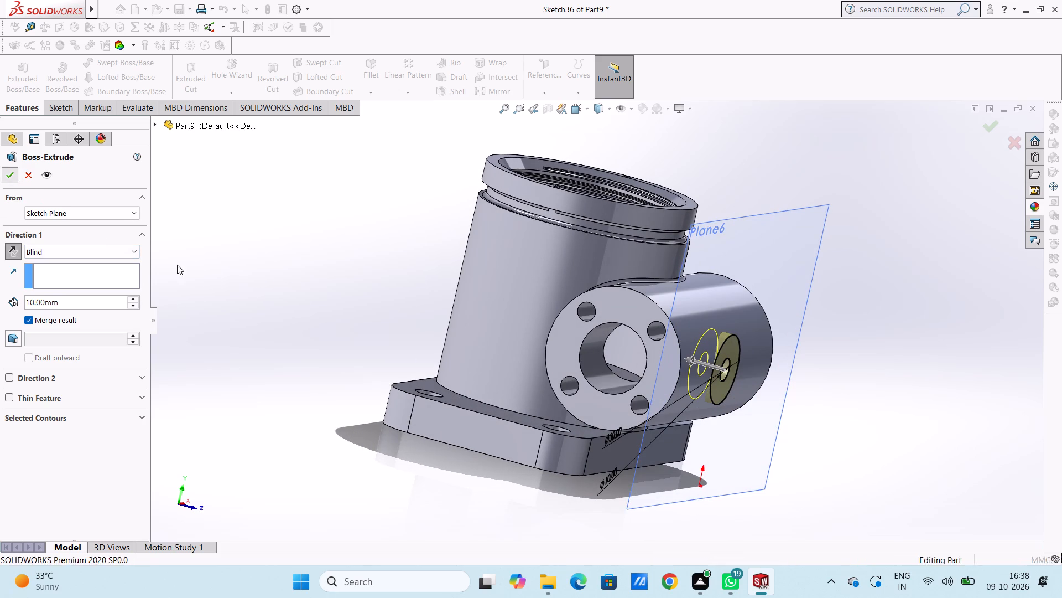
Reuse the same ring sketch for a second Boss-Extrude, 6 mm blind outward from the offset plane, away from the side tube.
scroll(108, 348, down, 8)
scroll(69, 368, up, 3)
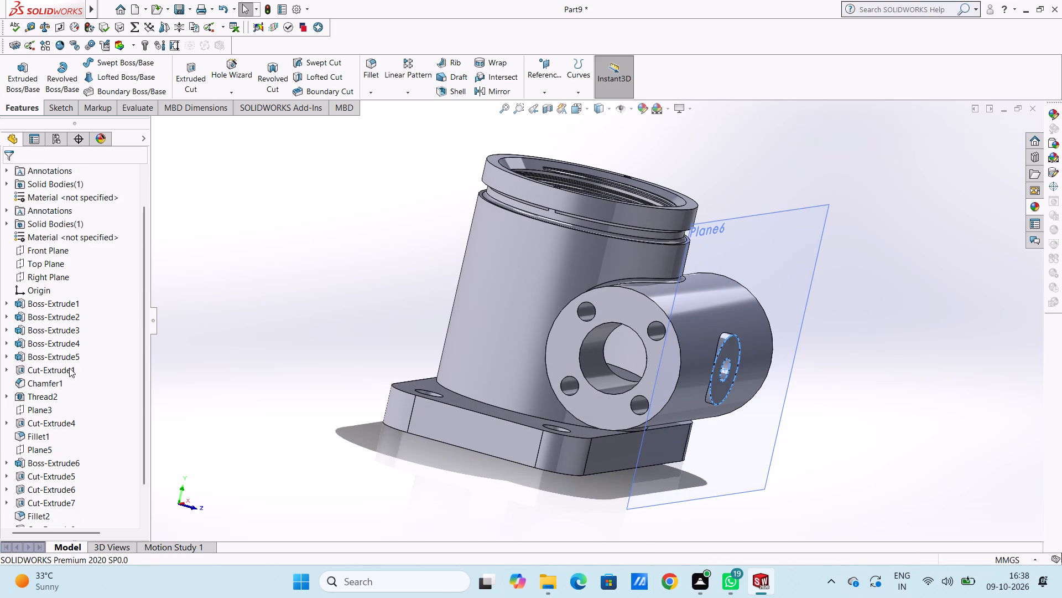
scroll(69, 484, down, 4)
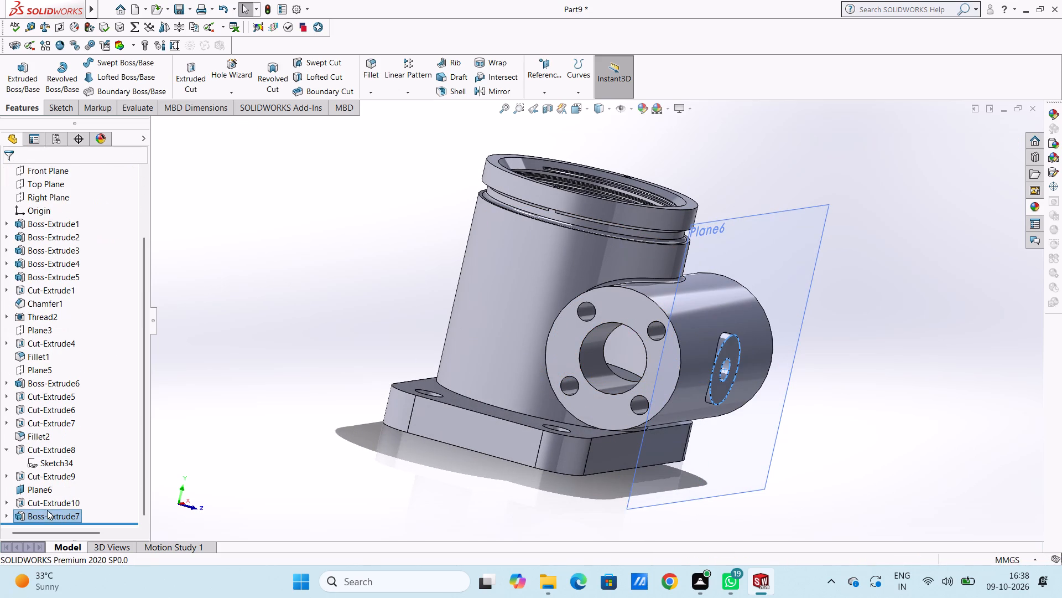
click(122, 479)
click(212, 461)
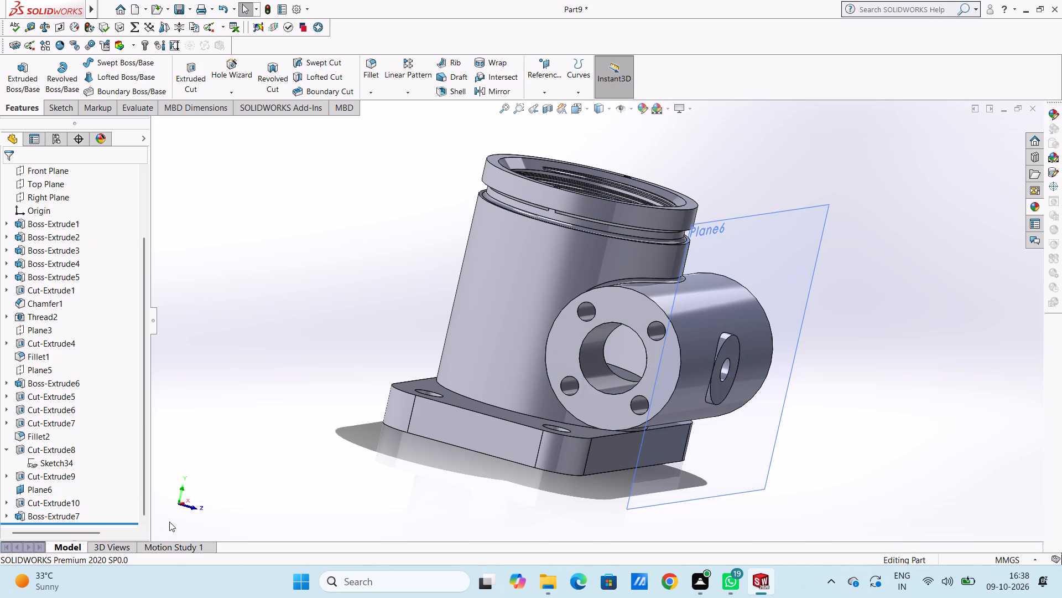
click(7, 515)
click(51, 515)
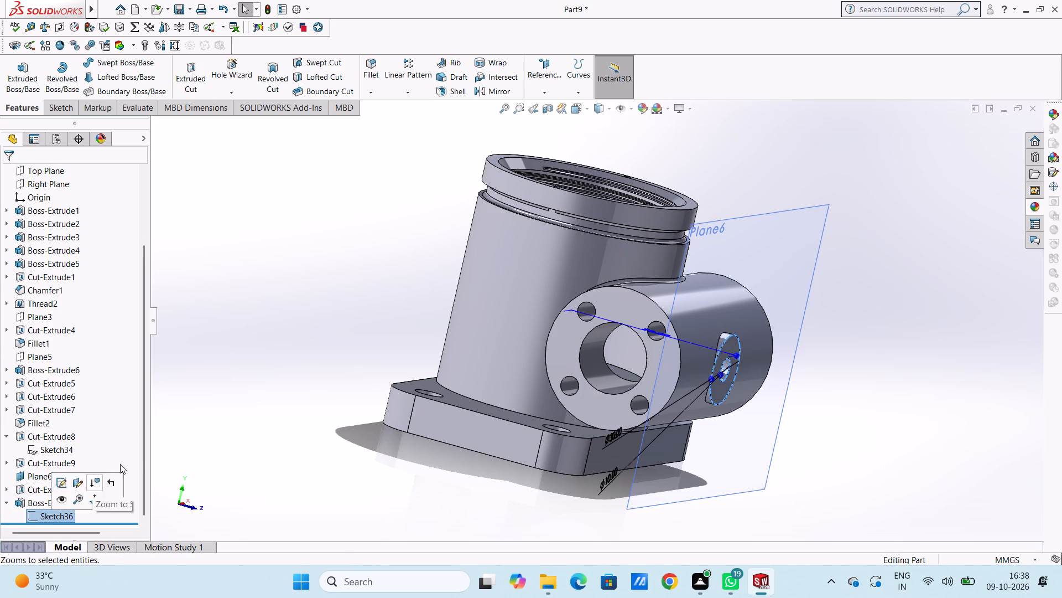
click(20, 75)
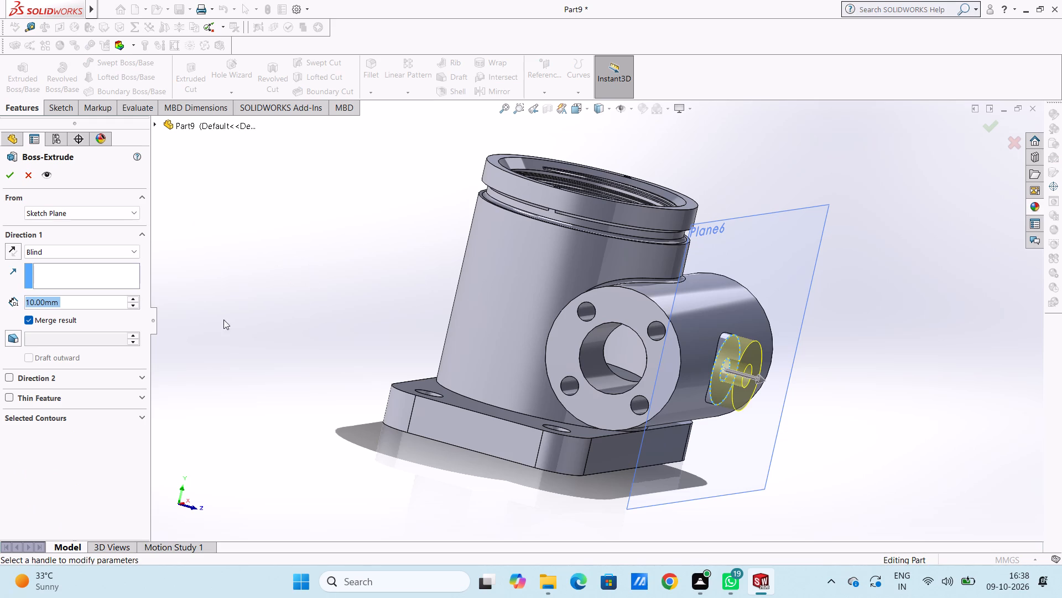
key(6)
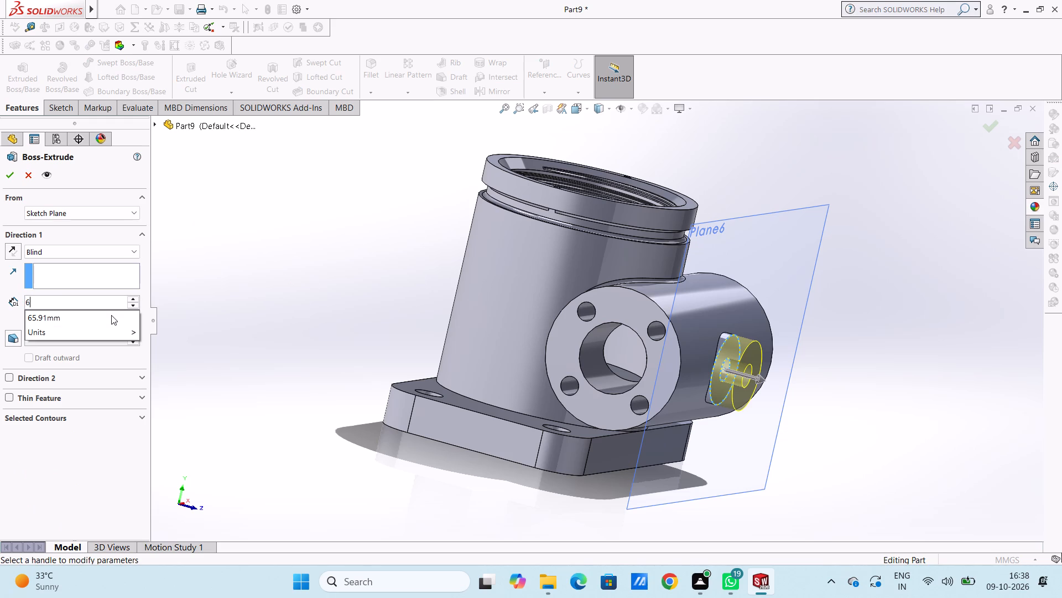
key(Return)
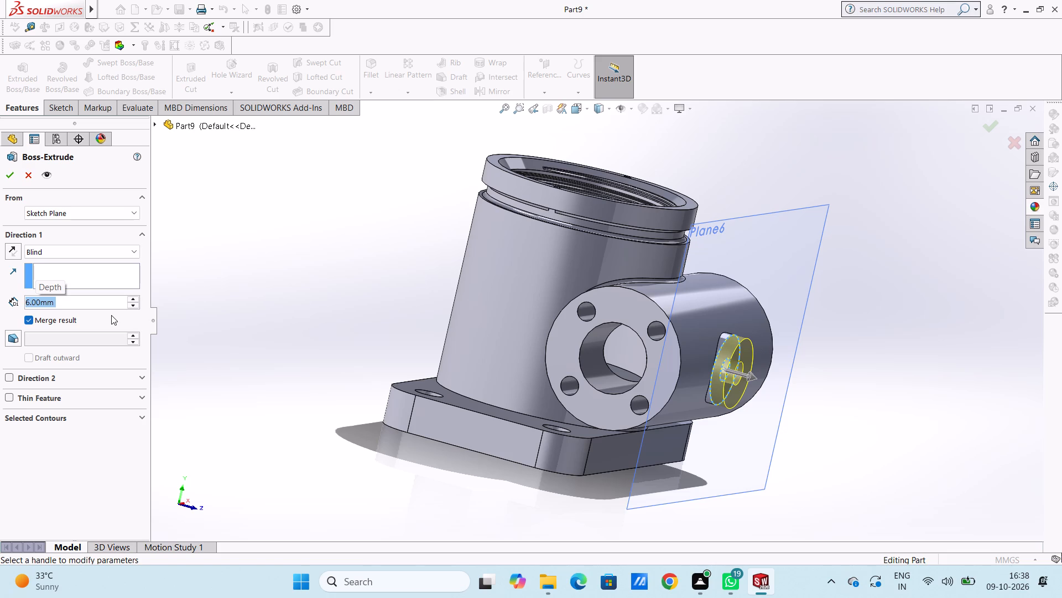
click(8, 179)
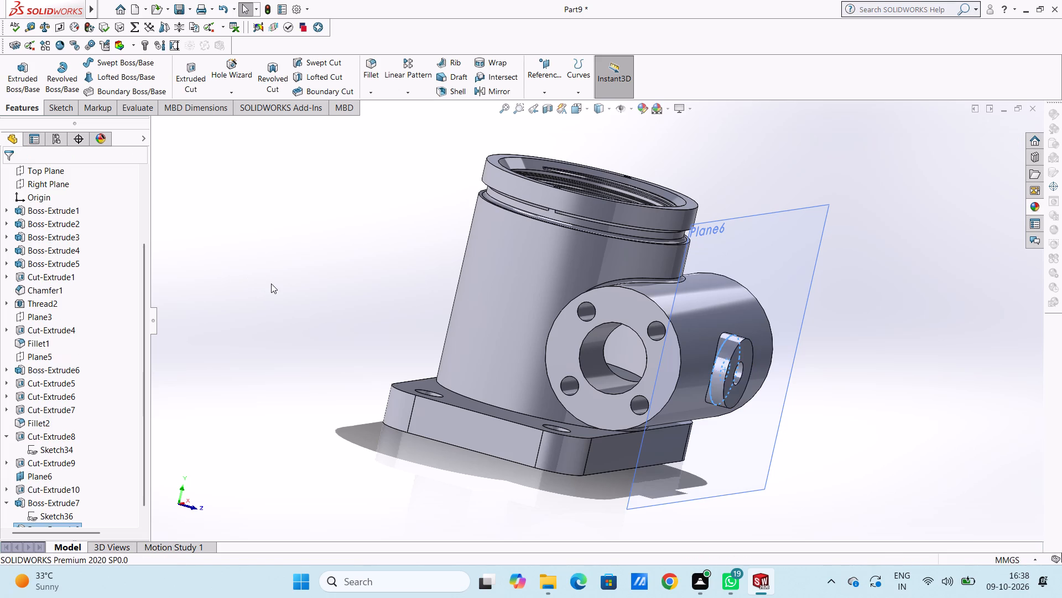
click(271, 283)
scroll(74, 480, down, 4)
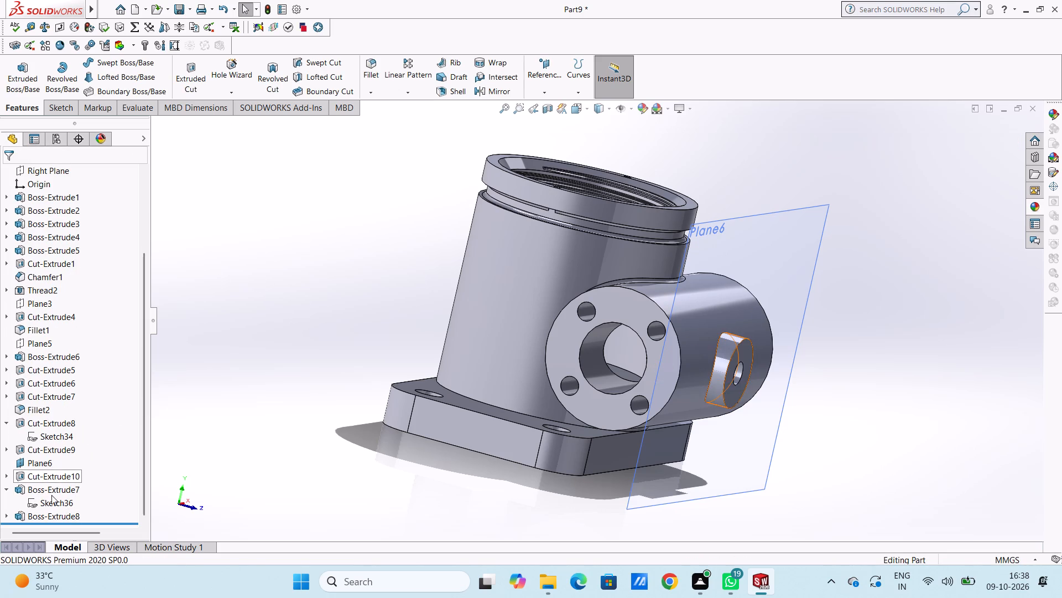
Hide the offset plane used to build the round boss on the side tube.
click(48, 461)
click(73, 447)
click(225, 431)
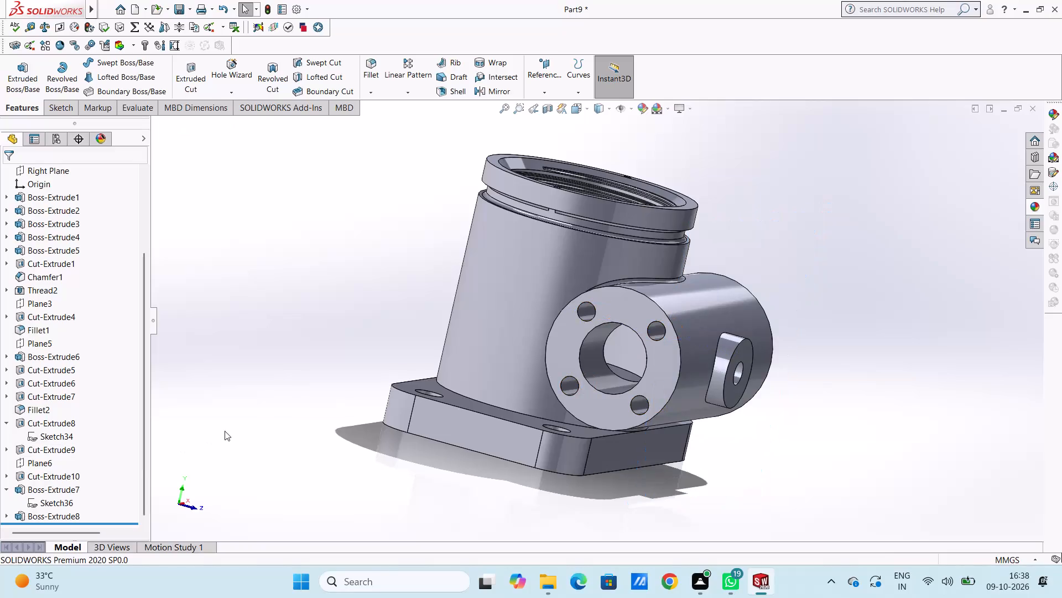
Examine the part from several directions, including the plate's underside, the side tube's ends and the new round boss.
scroll(292, 397, up, 3)
middle_drag(301, 405, 197, 337)
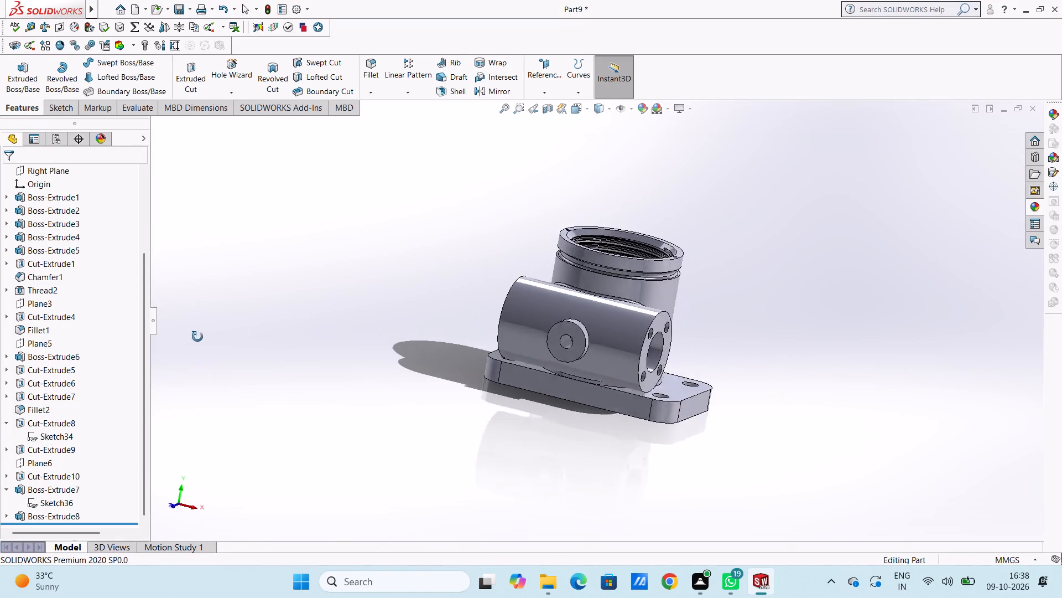
middle_drag(197, 337, 214, 360)
middle_drag(339, 345, 353, 258)
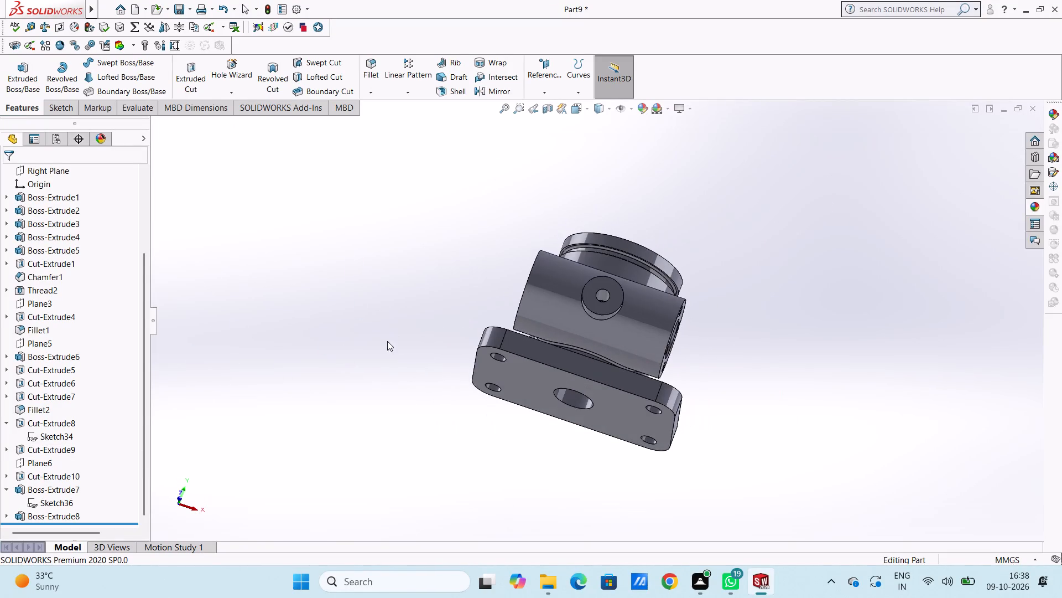
middle_drag(402, 432, 416, 225)
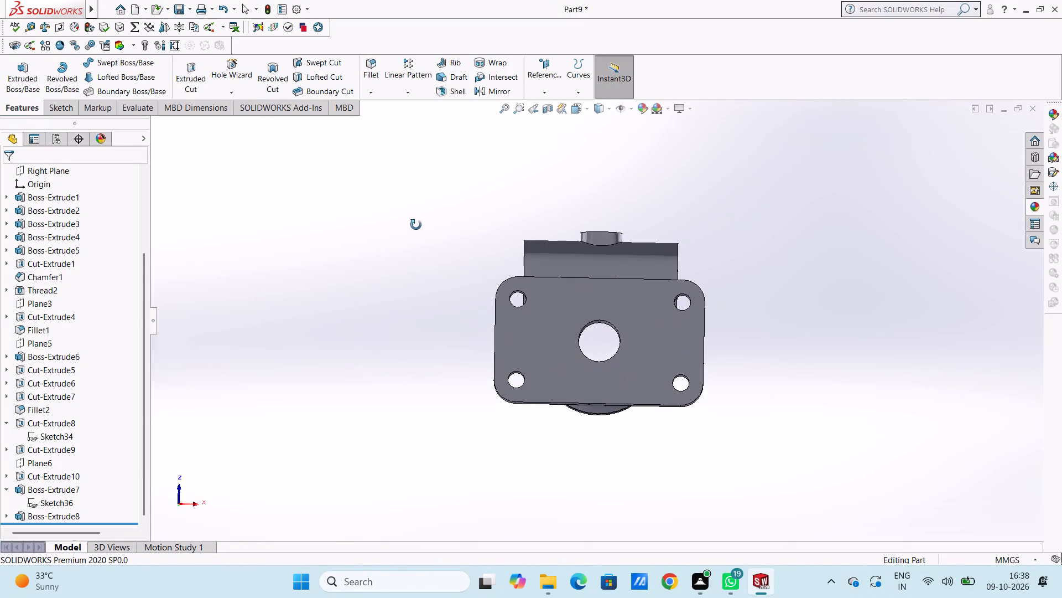
middle_drag(416, 225, 381, 477)
middle_drag(348, 291, 413, 382)
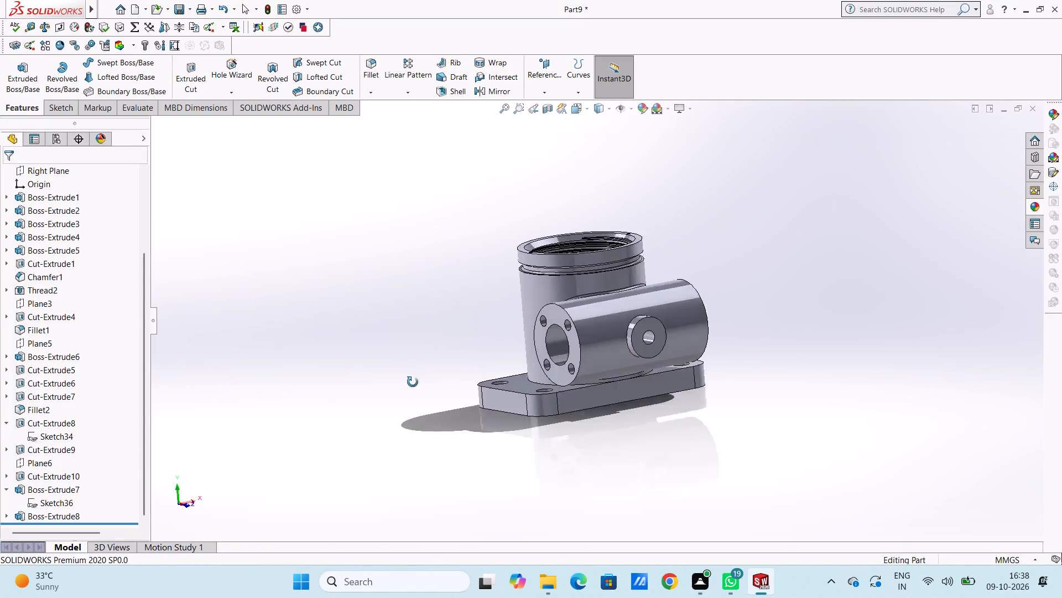
middle_drag(413, 382, 402, 436)
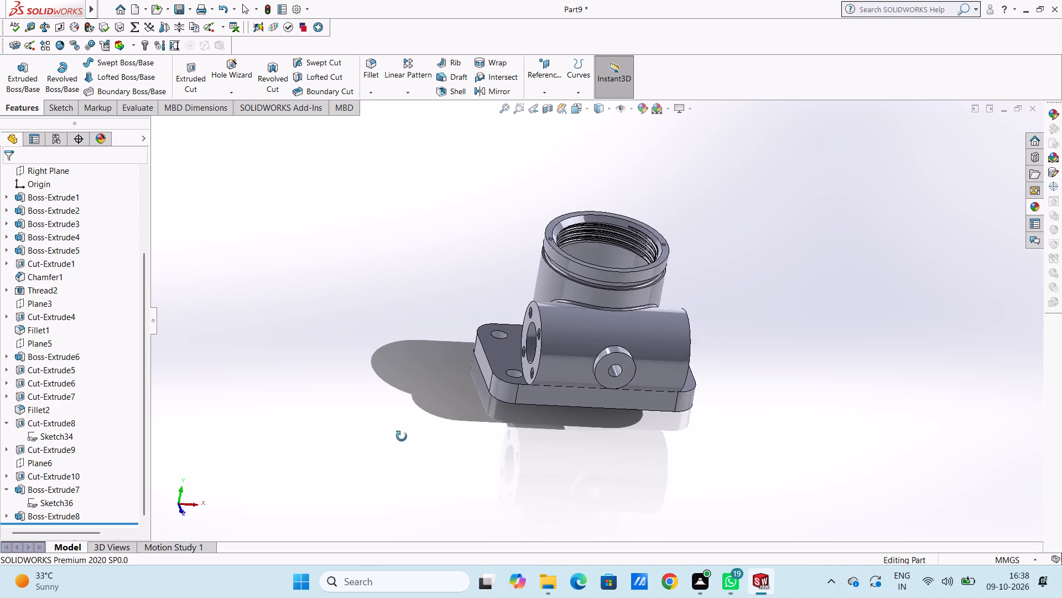
middle_drag(402, 436, 389, 438)
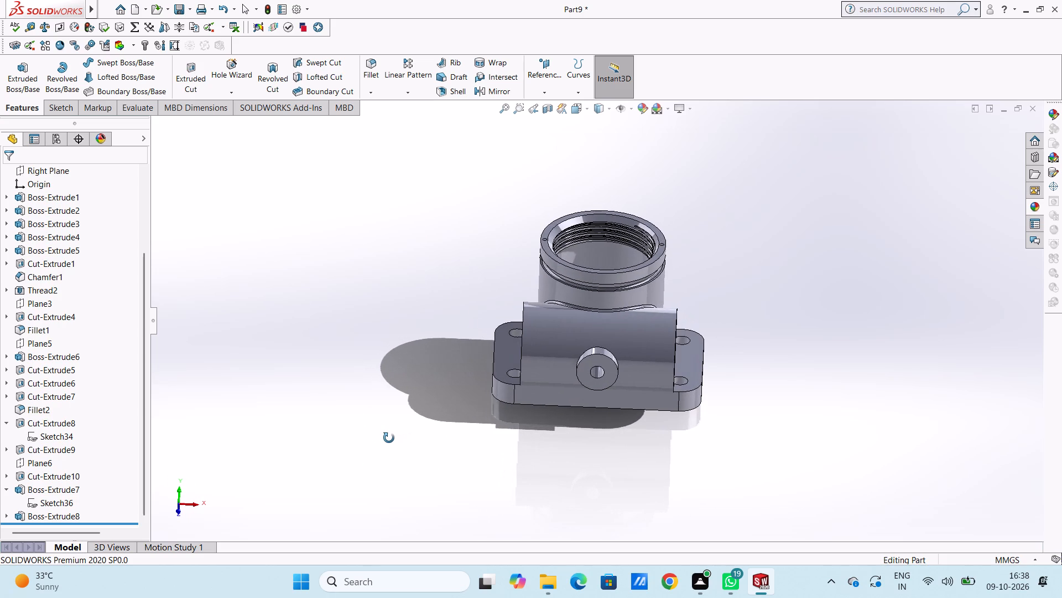
middle_drag(389, 438, 362, 442)
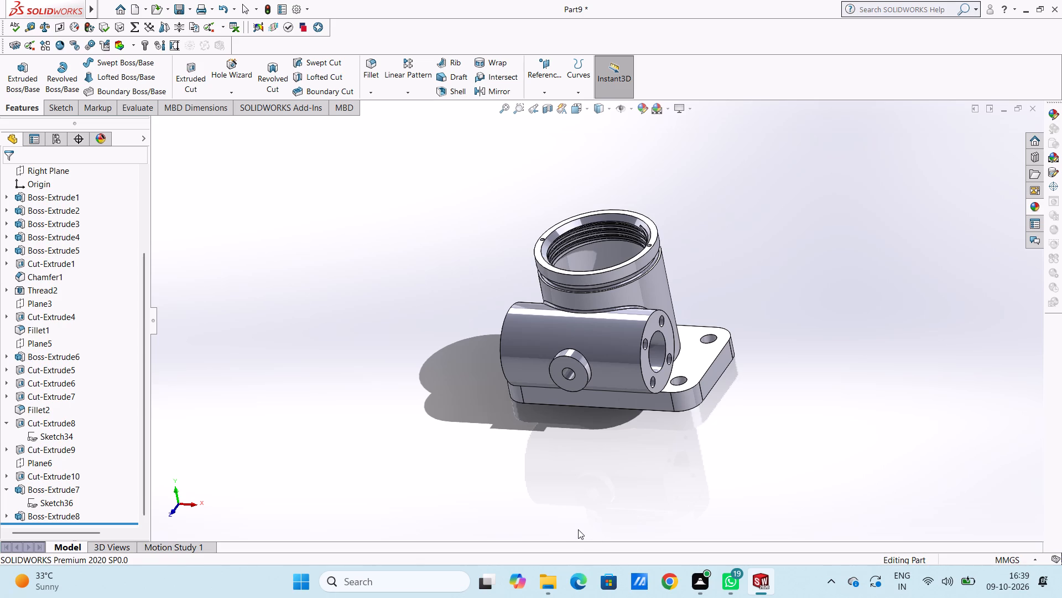
Fillet the edge where the round boss meets the side tube's wall with a 1.5 mm symmetric radius.
scroll(597, 355, down, 6)
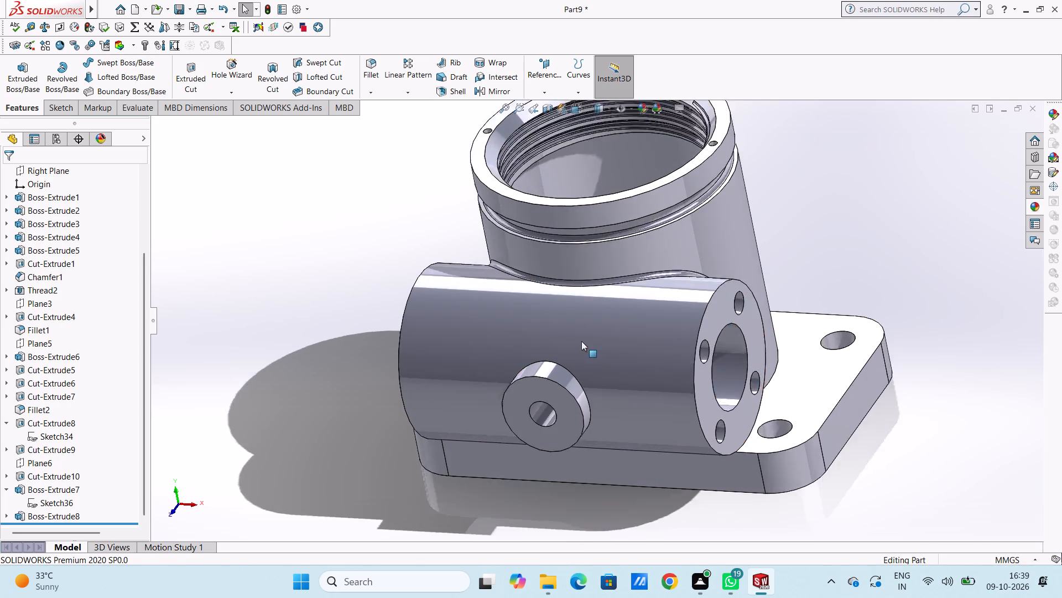
click(369, 67)
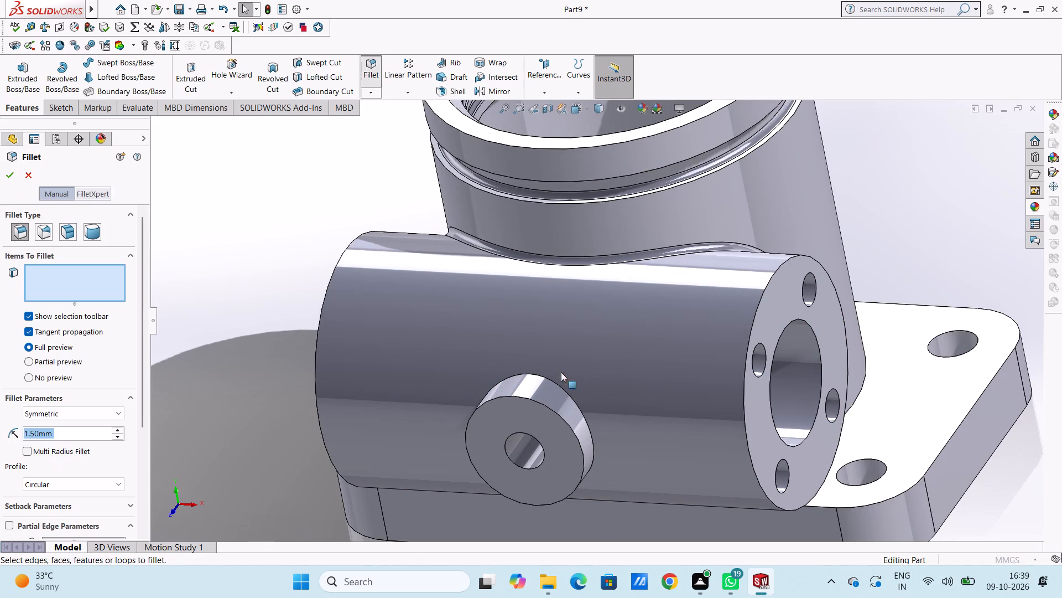
click(562, 388)
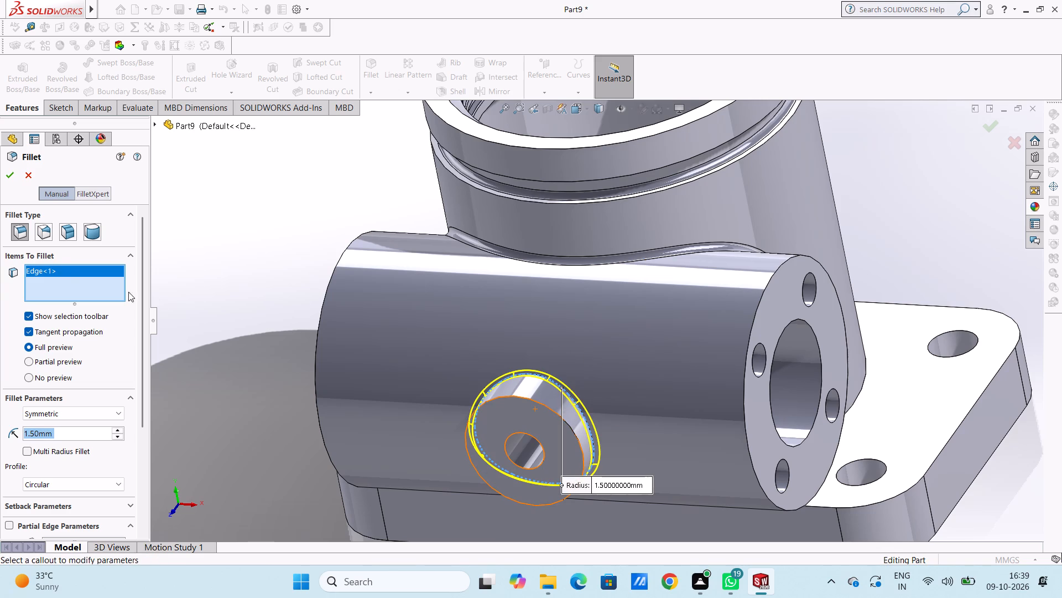
click(11, 179)
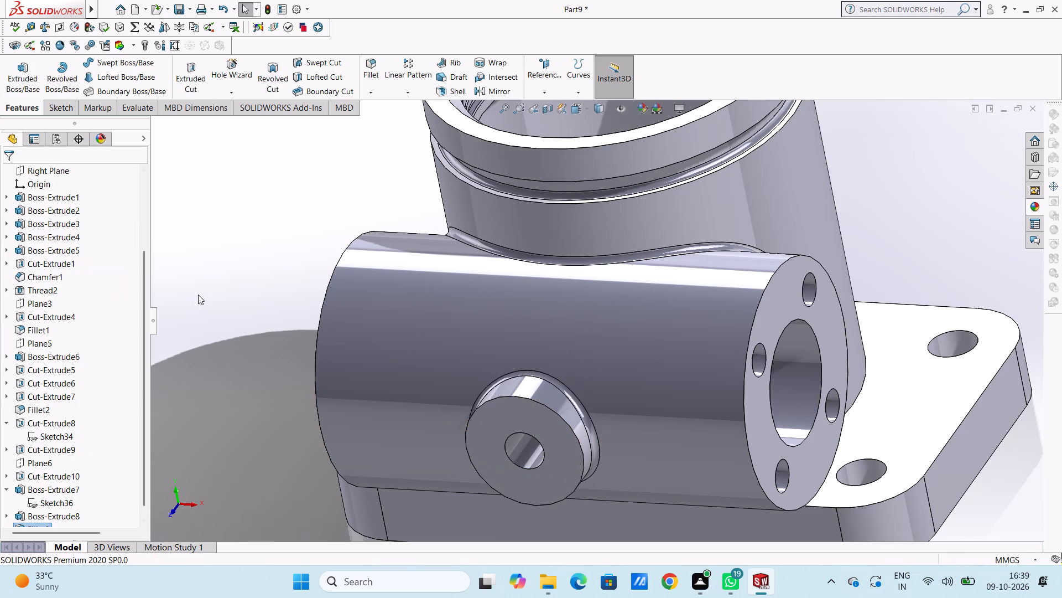
Create a reference plane at 0 mm offset from the Front Plane, through the middle of the main cylinder.
scroll(250, 281, up, 4)
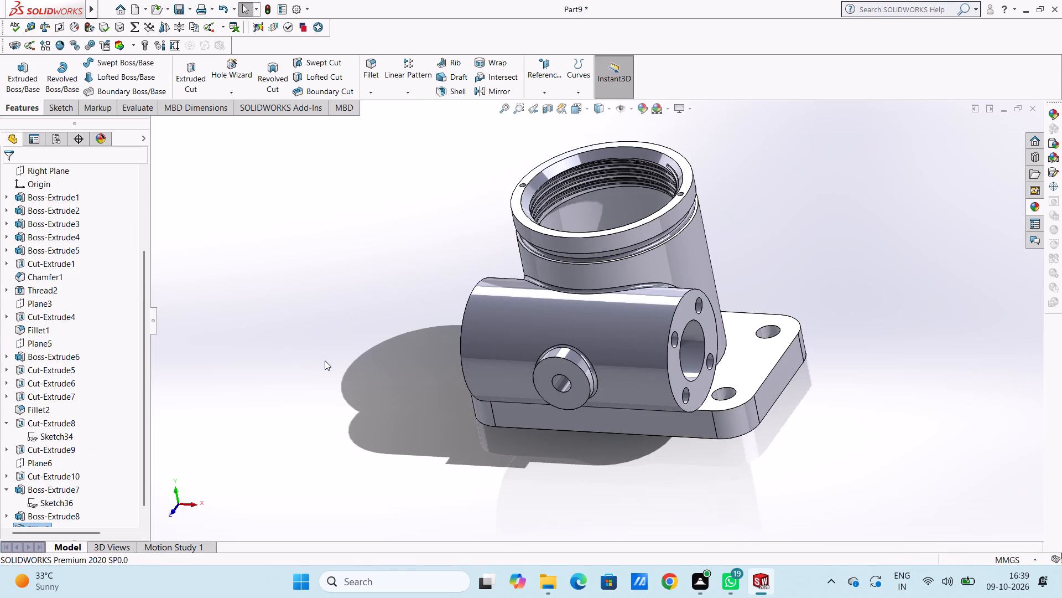
scroll(325, 360, up, 2)
middle_drag(332, 370, 355, 441)
middle_drag(339, 370, 348, 424)
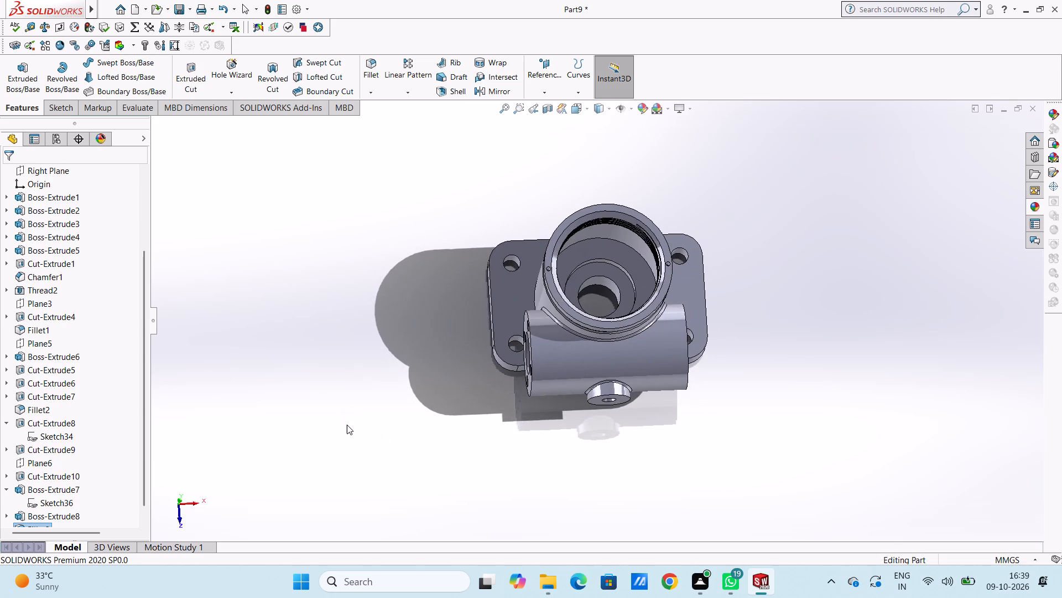
key(ctrl+5)
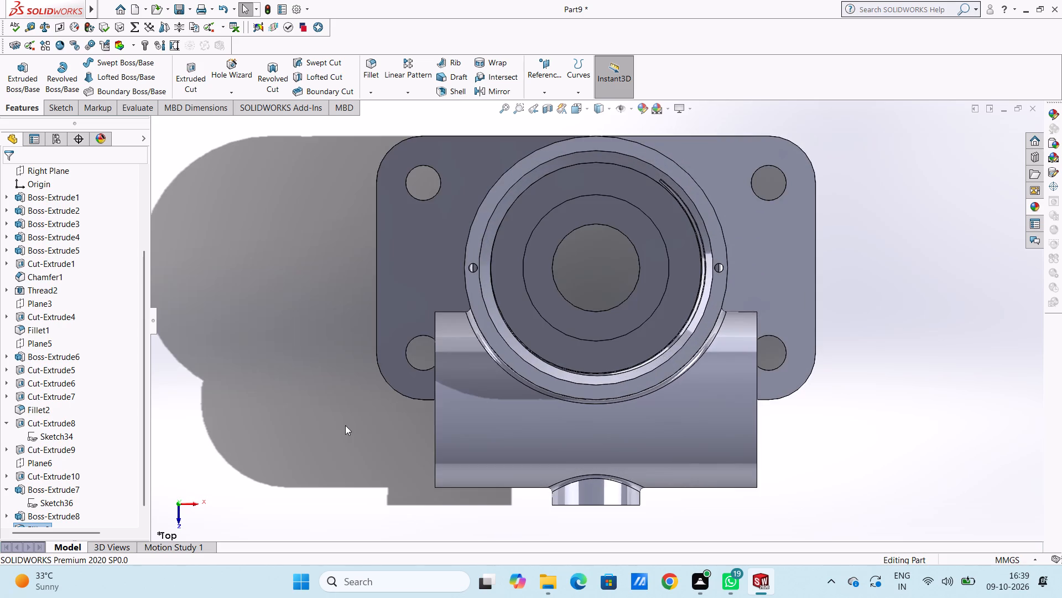
scroll(345, 425, up, 5)
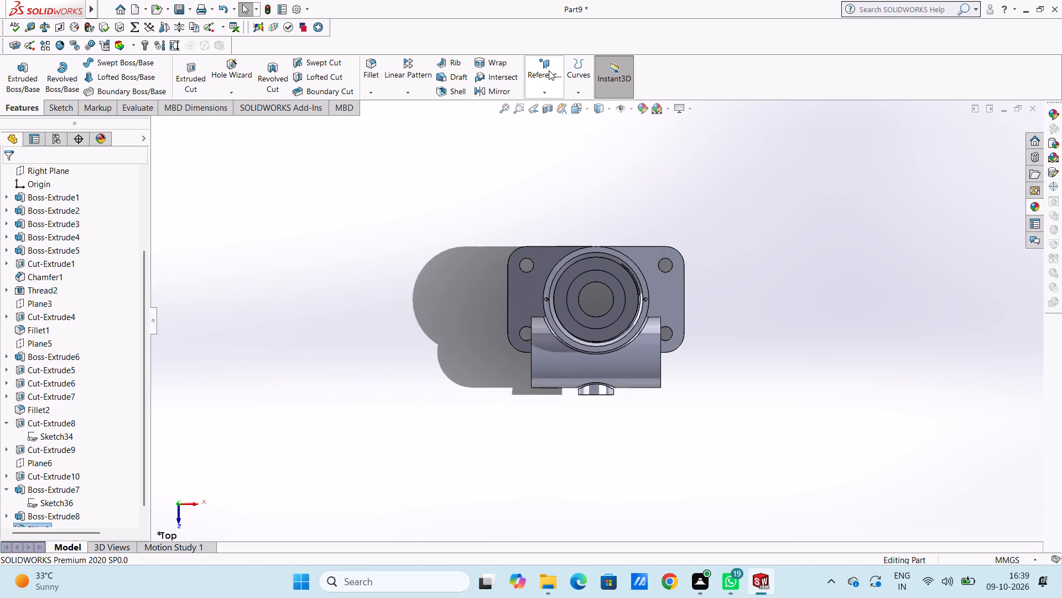
click(549, 66)
click(560, 105)
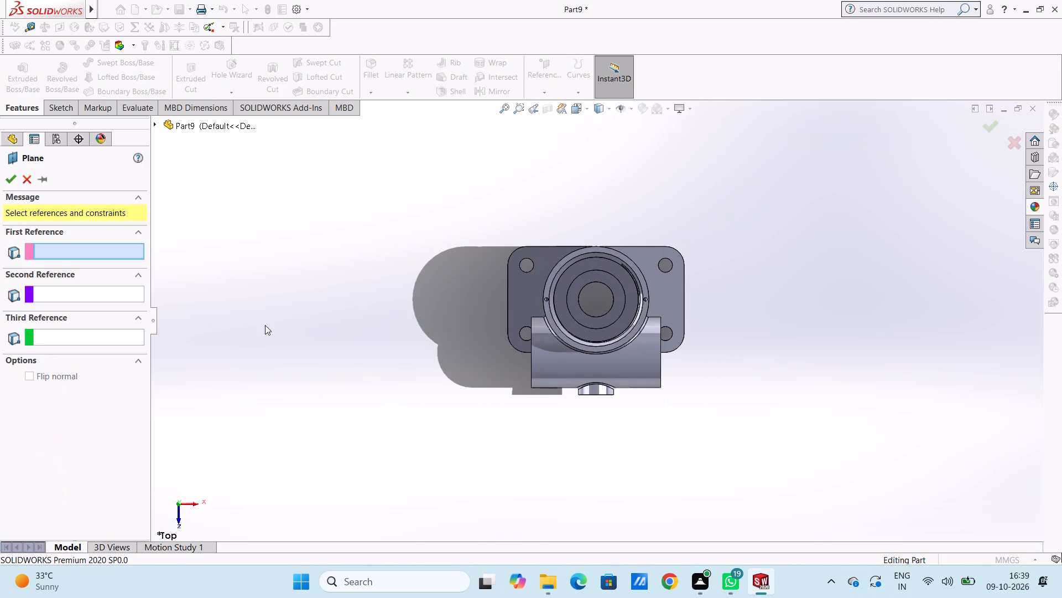
click(206, 125)
click(153, 123)
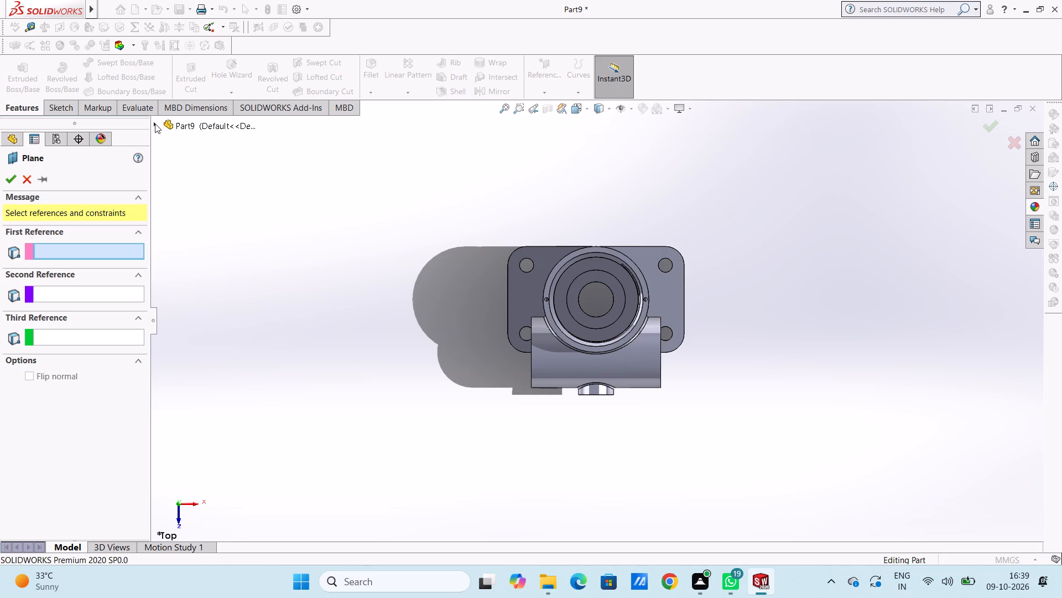
click(155, 123)
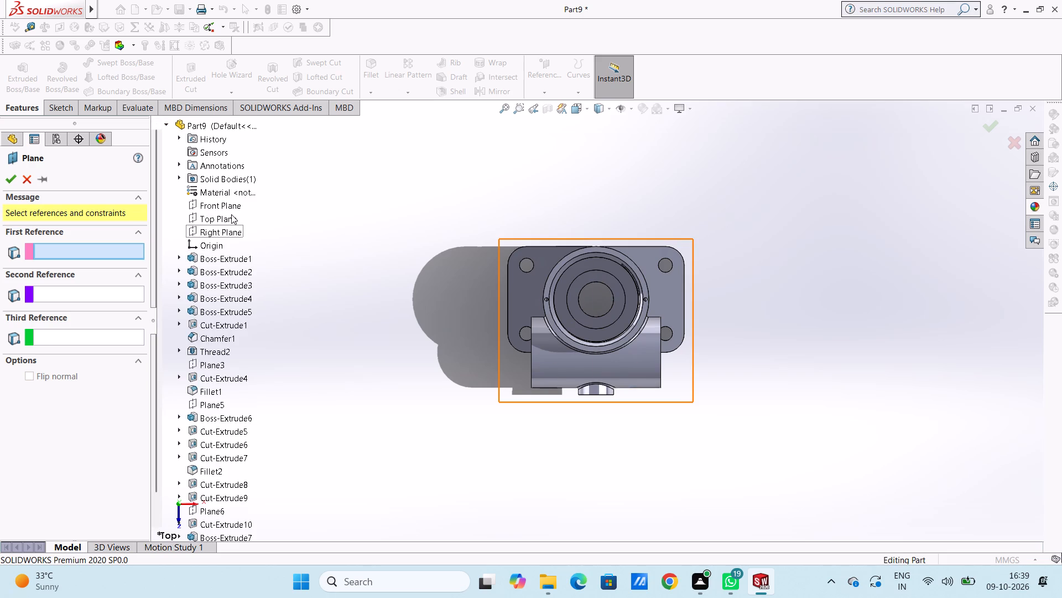
click(232, 208)
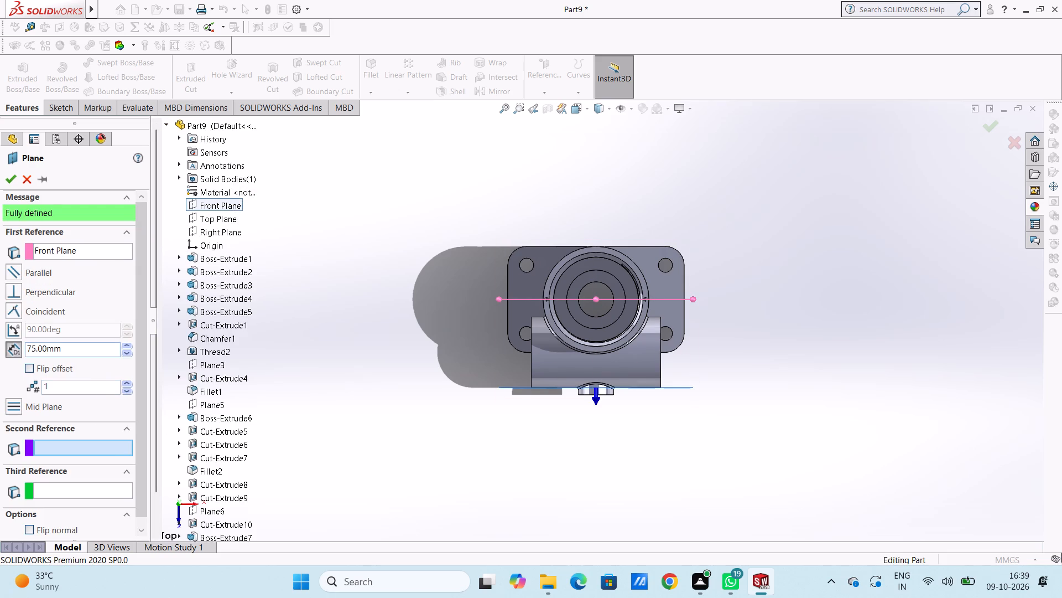
double_click(92, 348)
key(0)
key(Return)
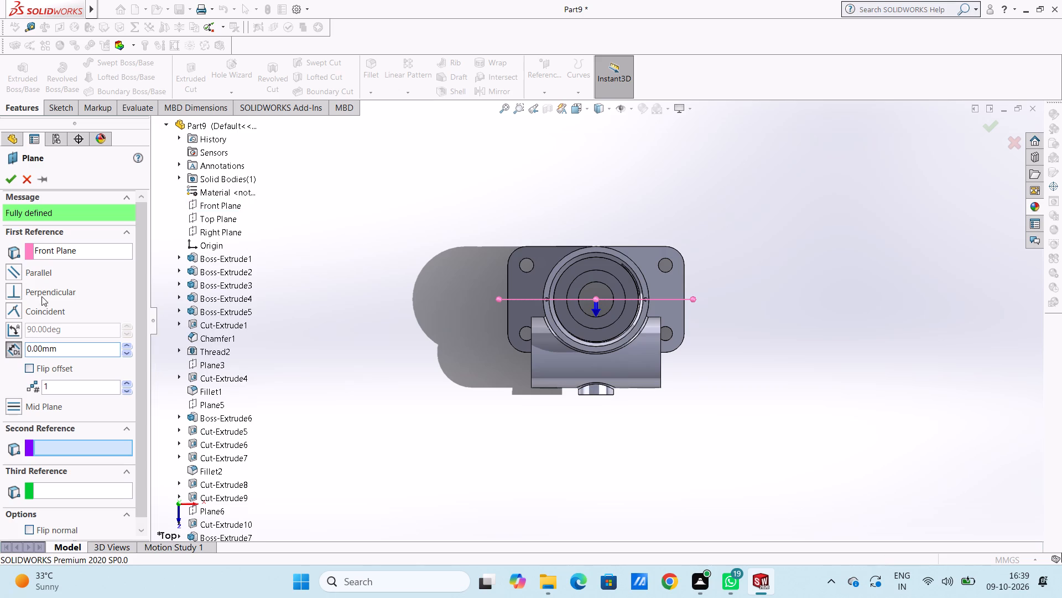
click(13, 178)
click(379, 391)
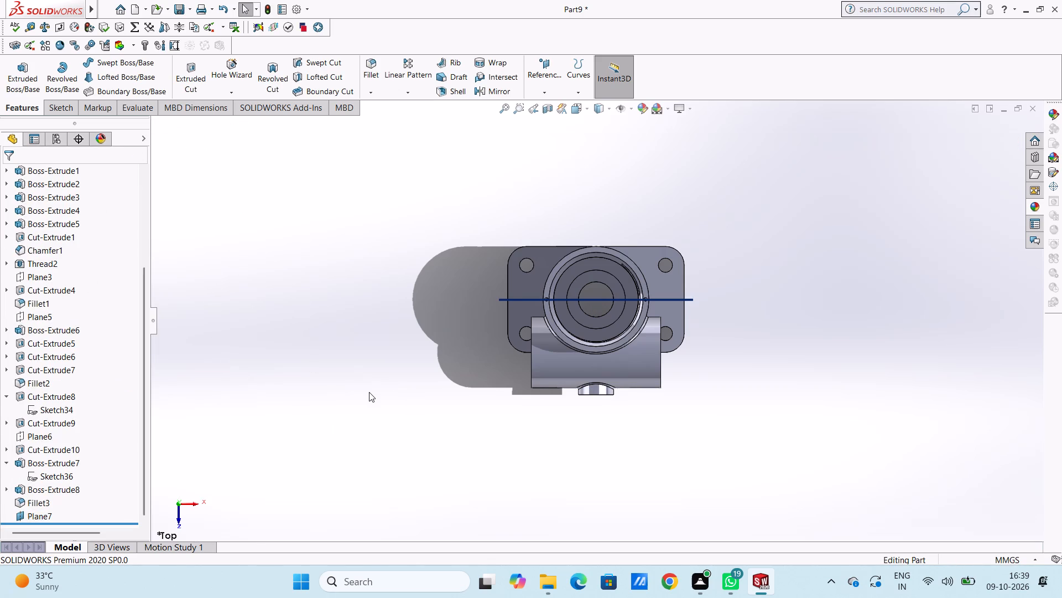
On the new mid-plane, sketch a slanted line about 59 mm long from the plate's +X top corner up into the cylinder wall.
key(ctrl+1)
key(ctrl+2)
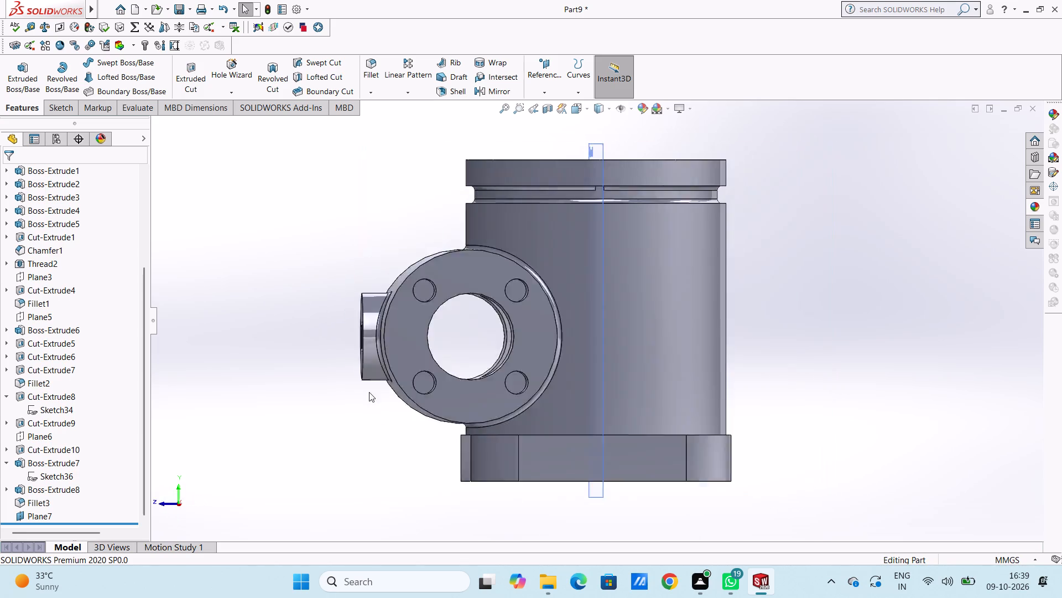
scroll(369, 392, up, 3)
click(478, 260)
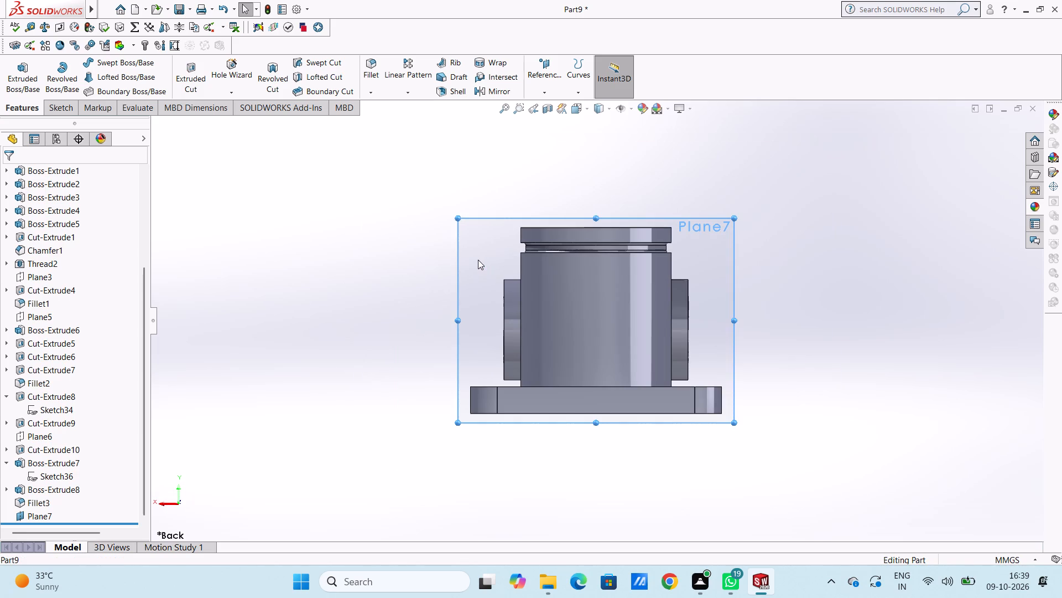
click(527, 230)
click(356, 295)
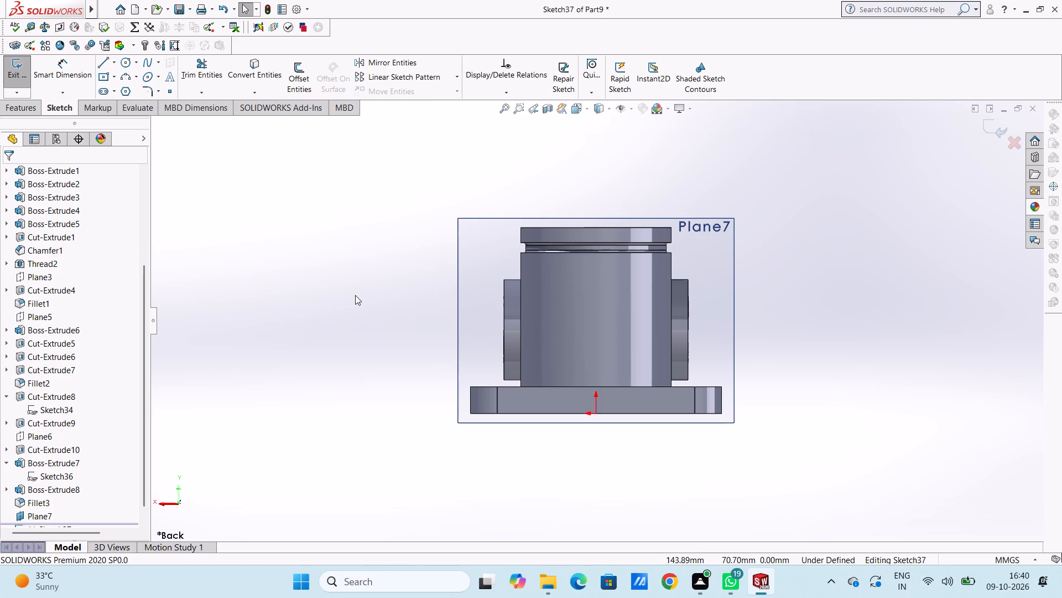
click(98, 61)
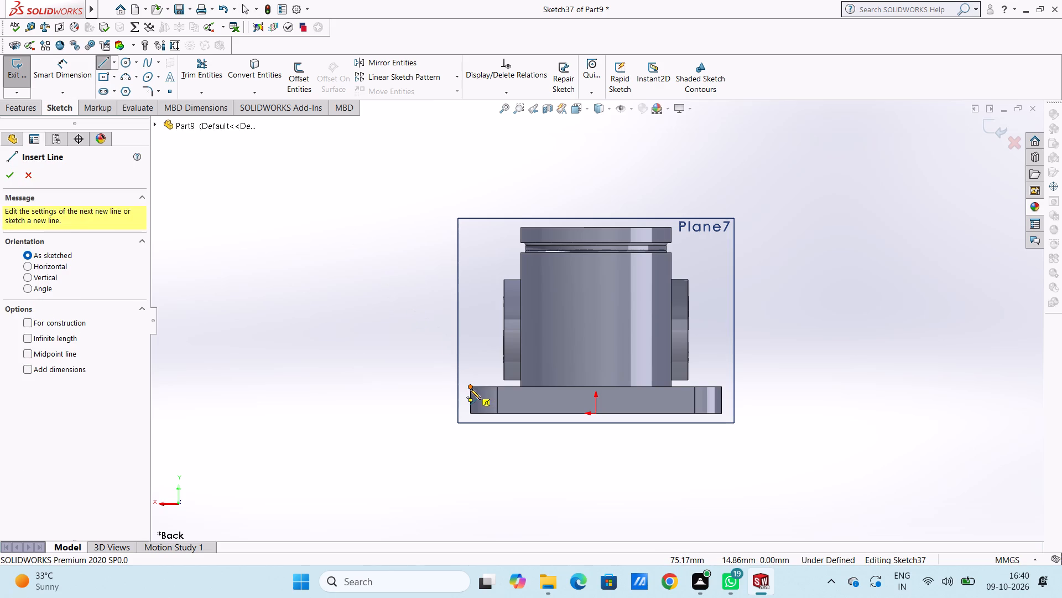
click(470, 389)
click(527, 306)
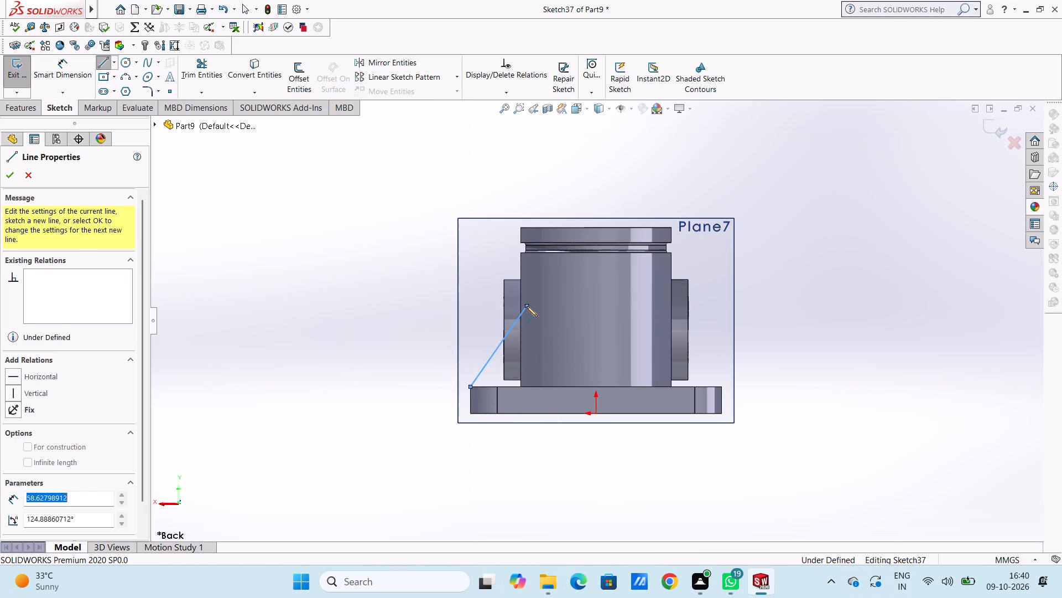
right_click(417, 279)
click(443, 288)
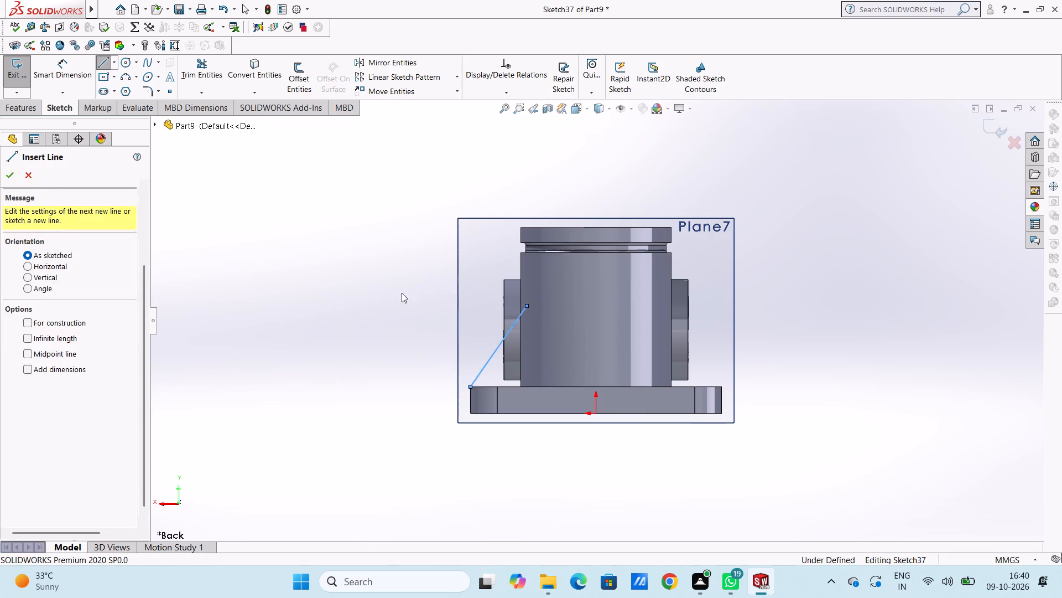
click(320, 311)
Dimension the angle between the slanted line and the plate's top edge at 51°.
click(69, 73)
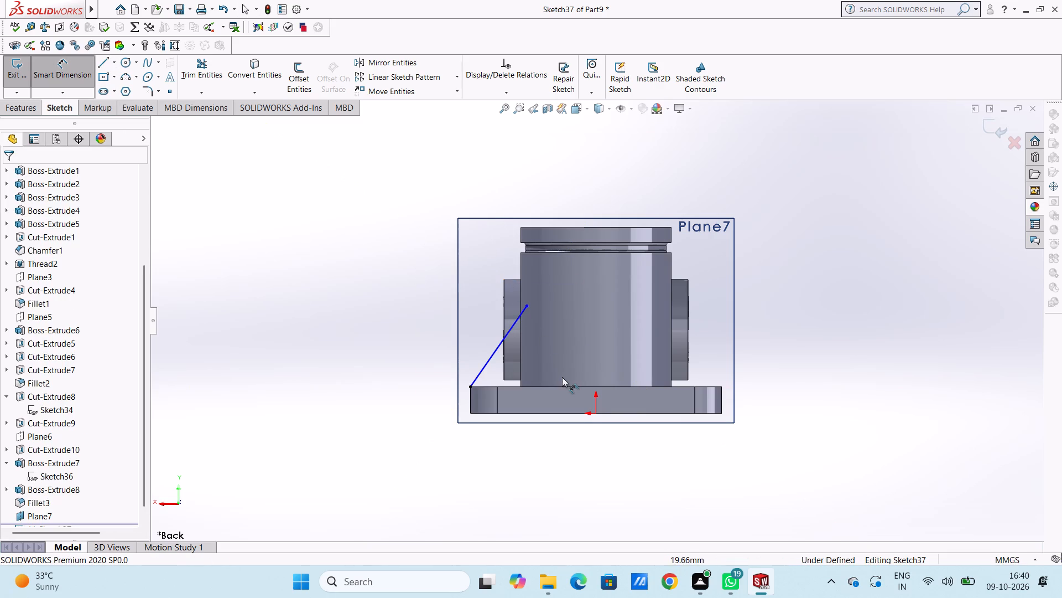
scroll(562, 377, down, 2)
click(472, 329)
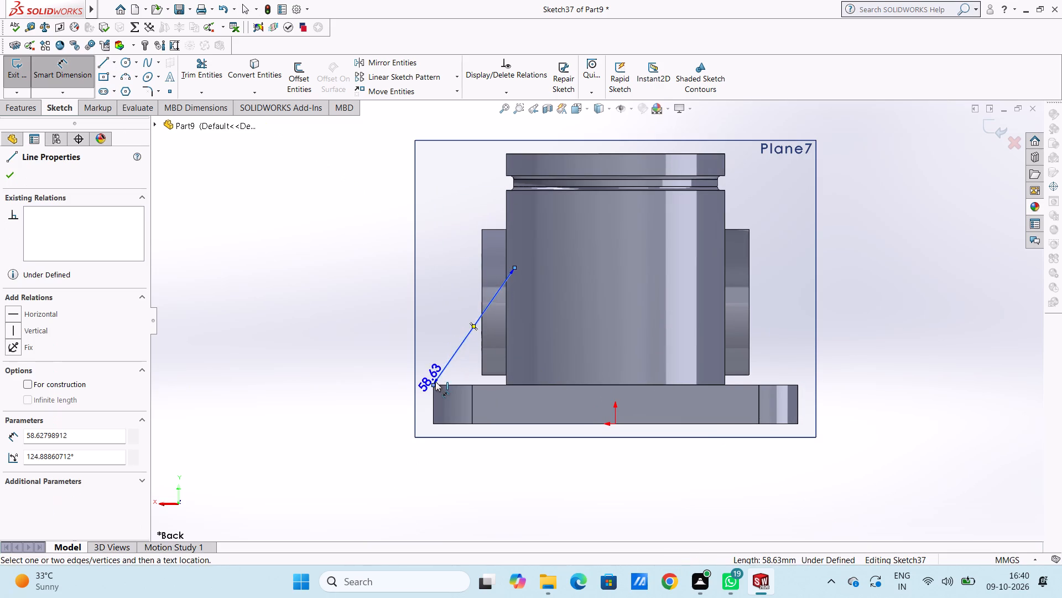
click(433, 383)
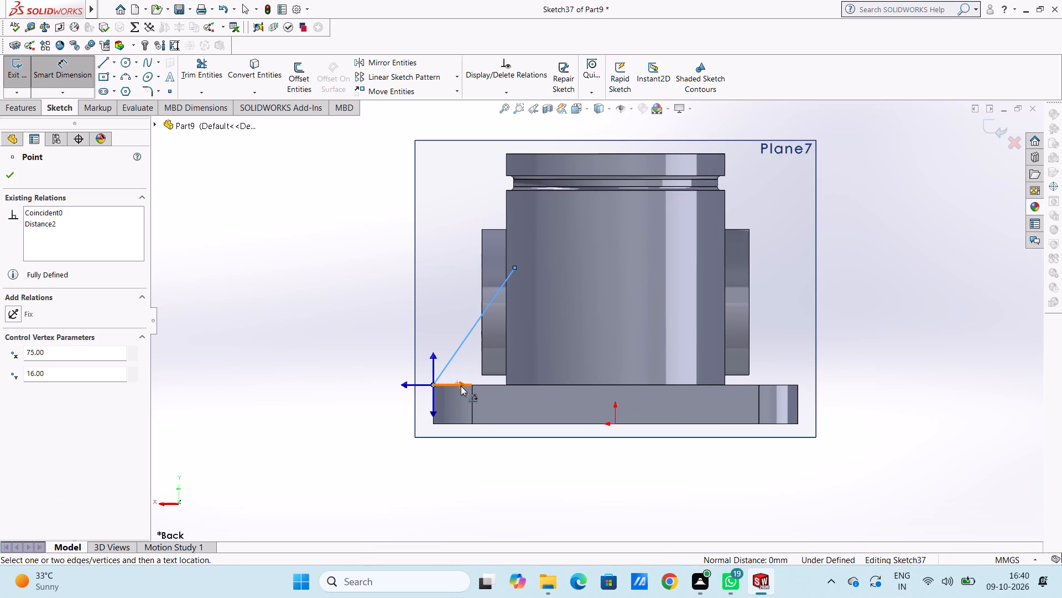
click(460, 384)
click(462, 384)
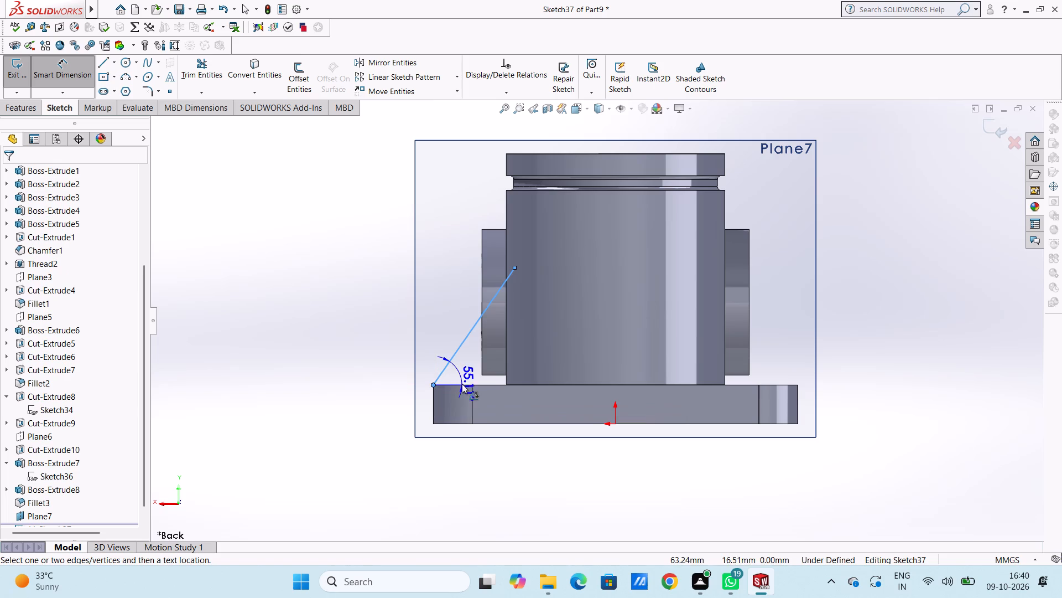
click(488, 338)
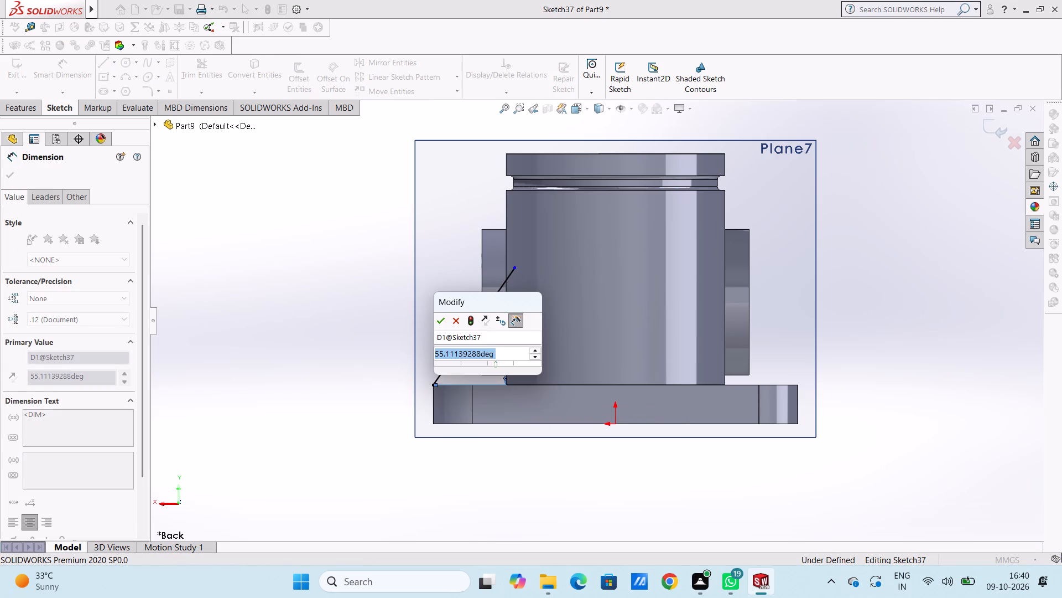
text(51)
key(Return)
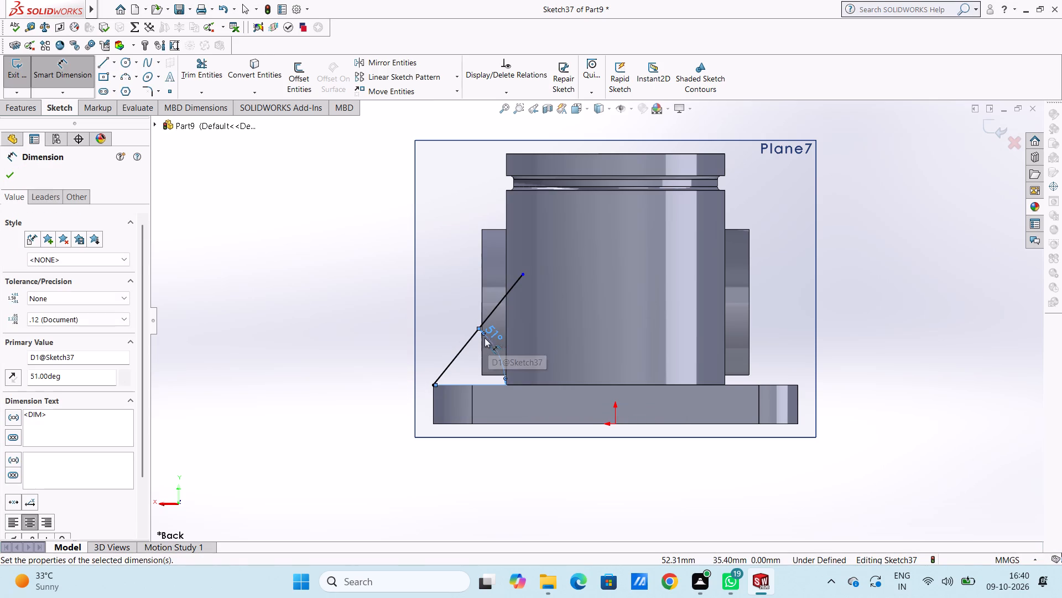
Sketch a slanted line about 61 mm long from the plate's −X top corner up into the cylinder wall.
click(362, 356)
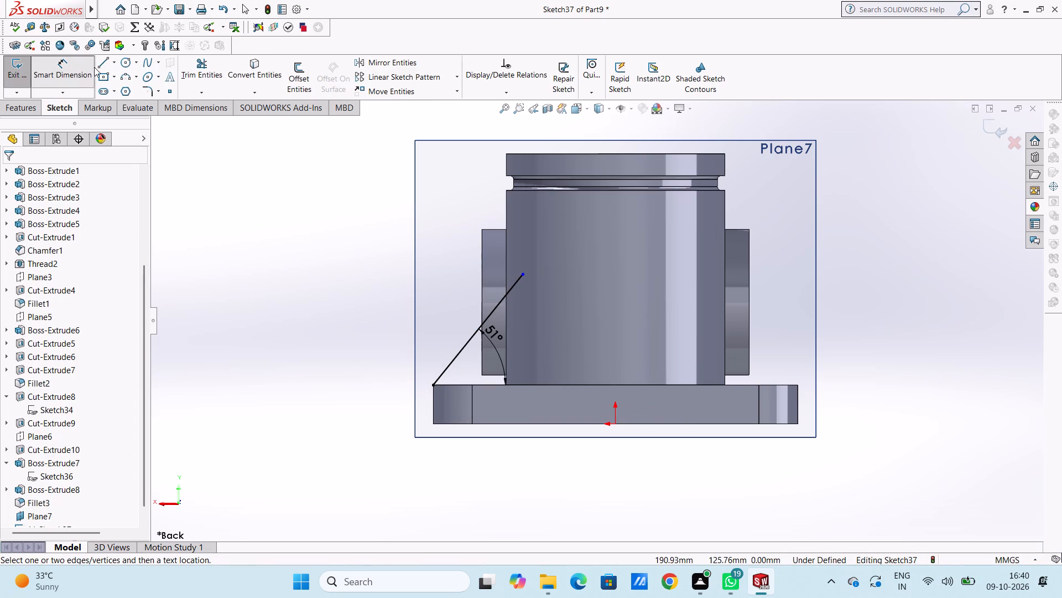
click(98, 64)
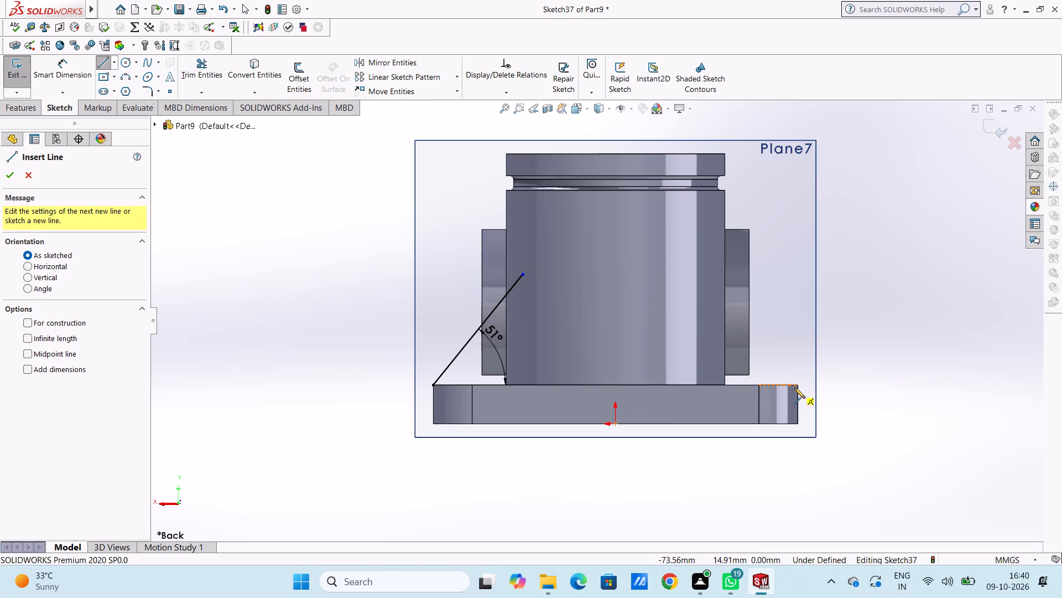
click(798, 385)
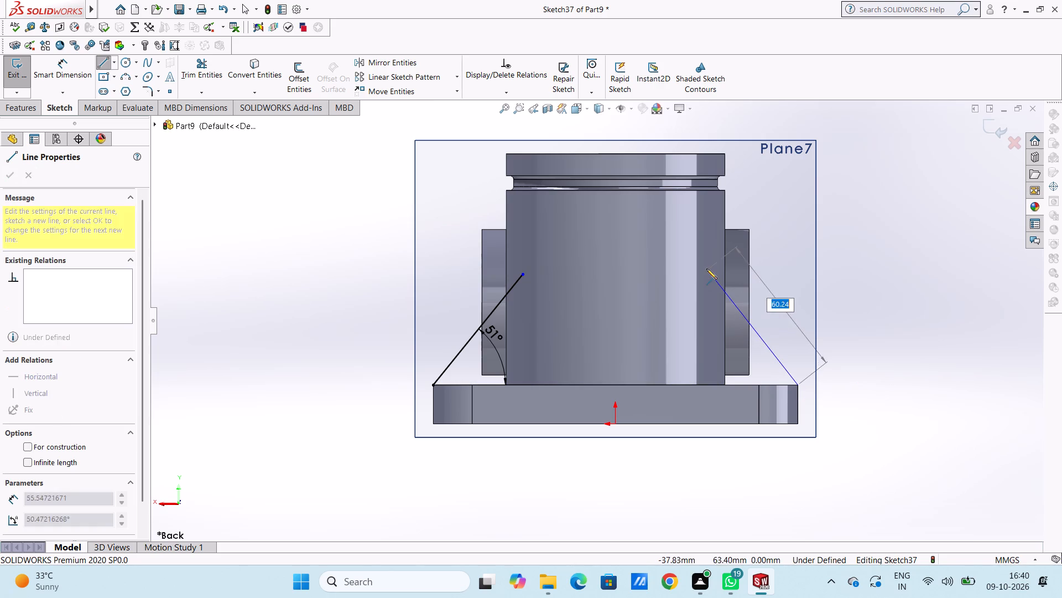
click(706, 269)
right_click(883, 255)
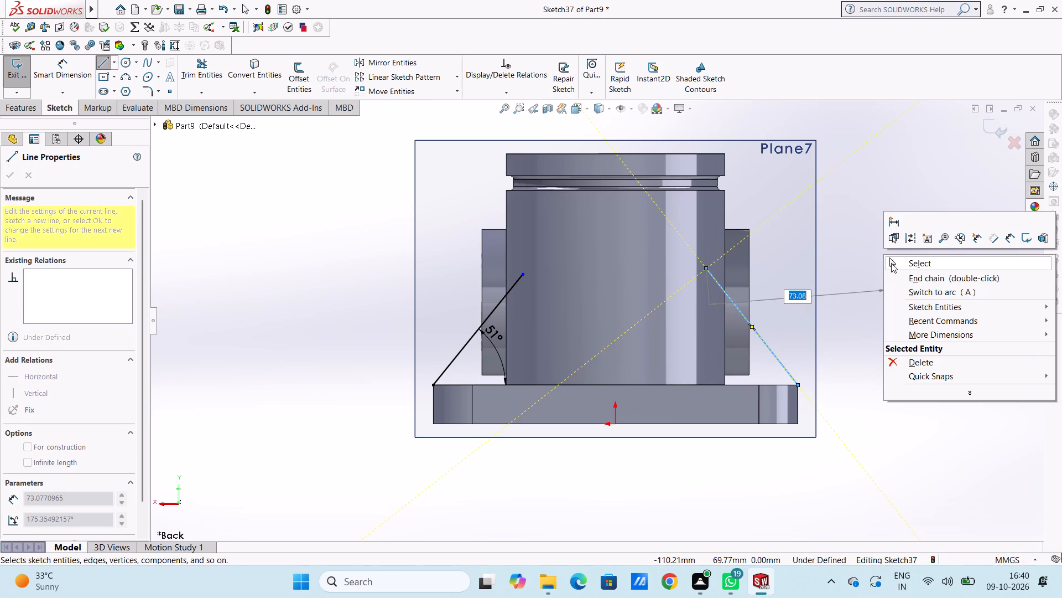
click(898, 263)
click(881, 265)
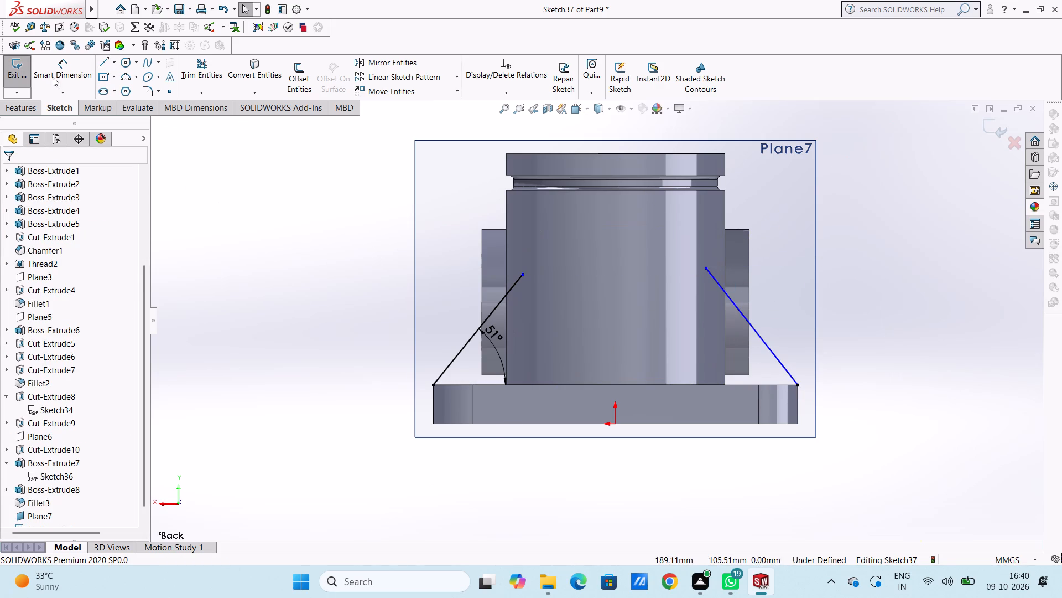
Dimension the angle between the −X slanted line and the plate's top edge at 51°.
click(60, 77)
click(749, 318)
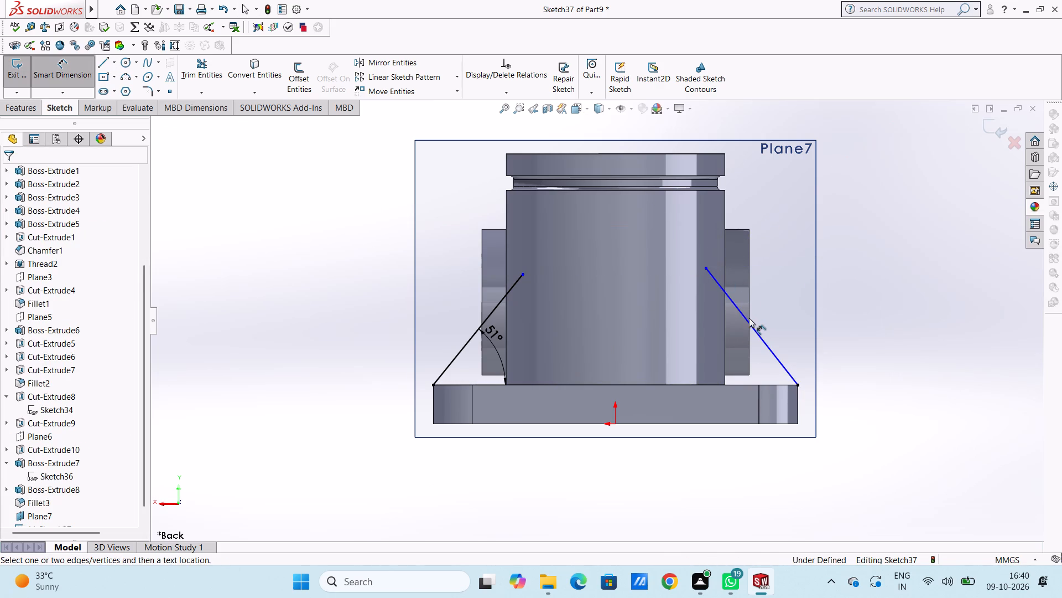
click(748, 322)
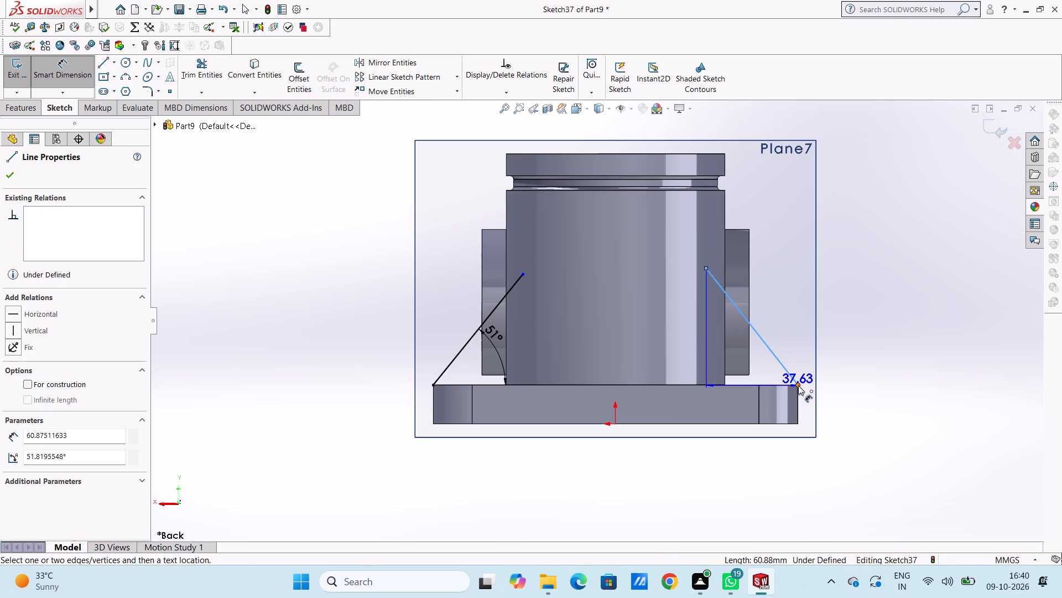
click(799, 385)
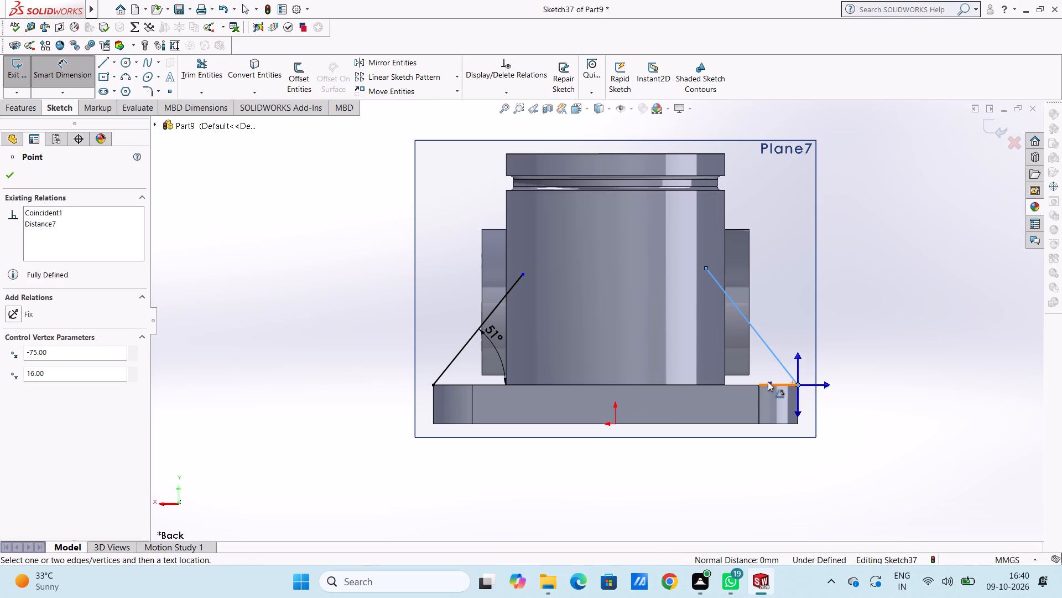
click(769, 383)
click(728, 346)
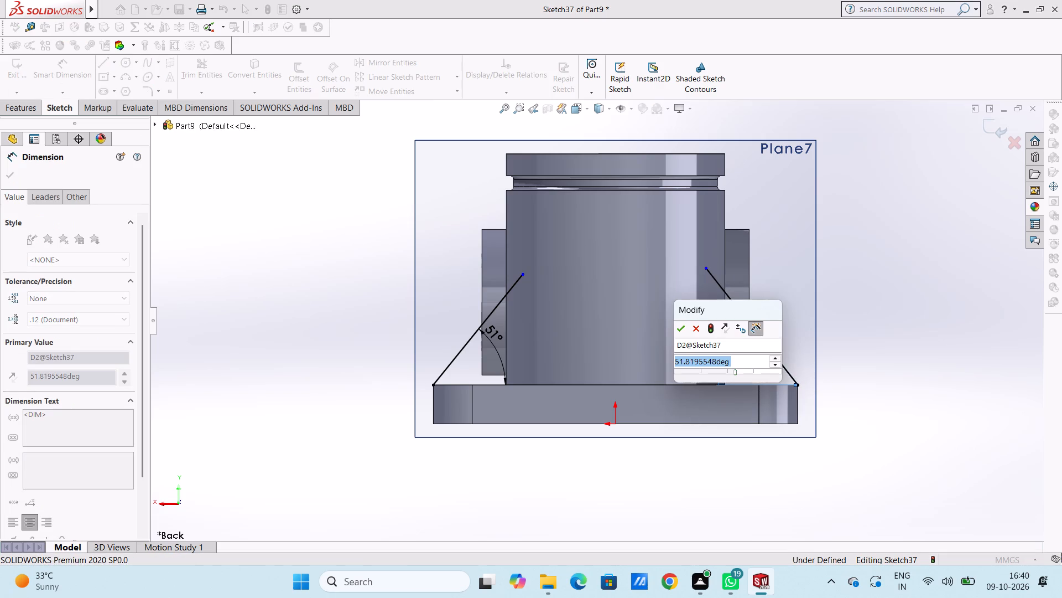
text(51)
key(Return)
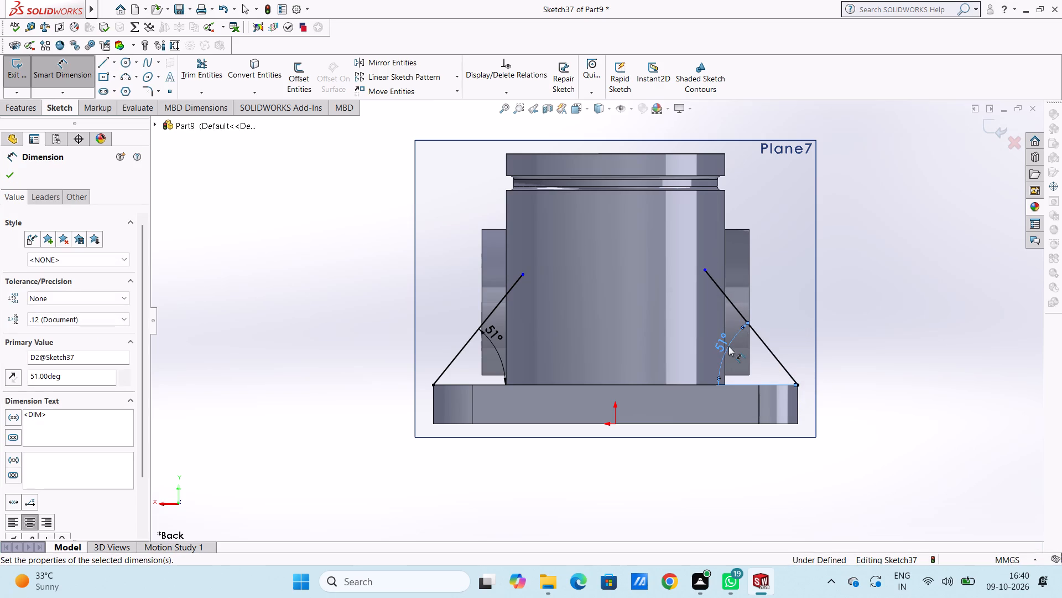
click(892, 328)
Inspect the two slanted sketch lines against the cylinder and base plate from several angles.
middle_drag(878, 319, 891, 380)
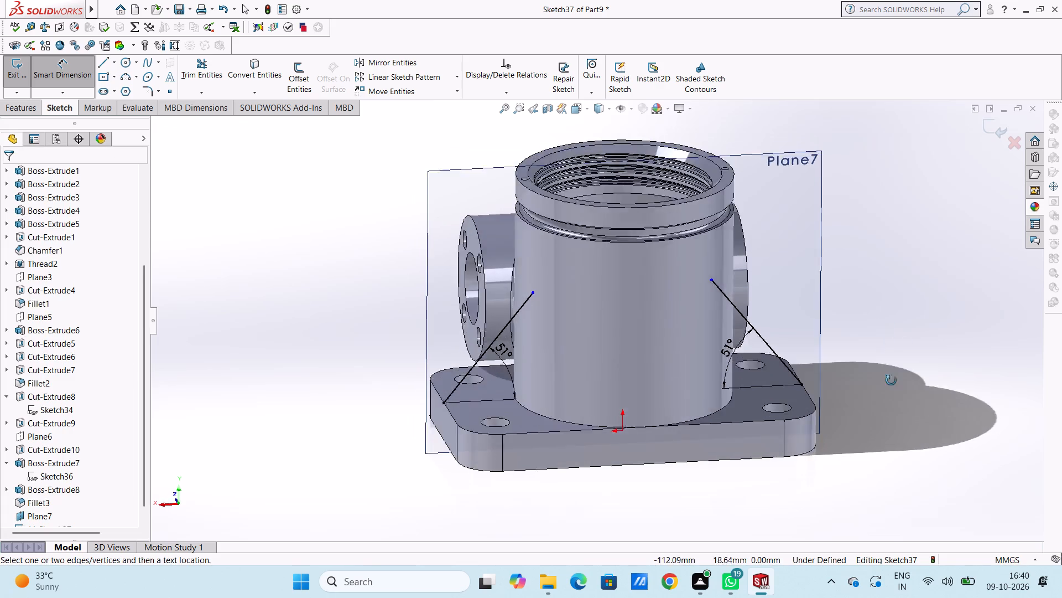
middle_drag(891, 380, 876, 540)
middle_drag(893, 439, 912, 318)
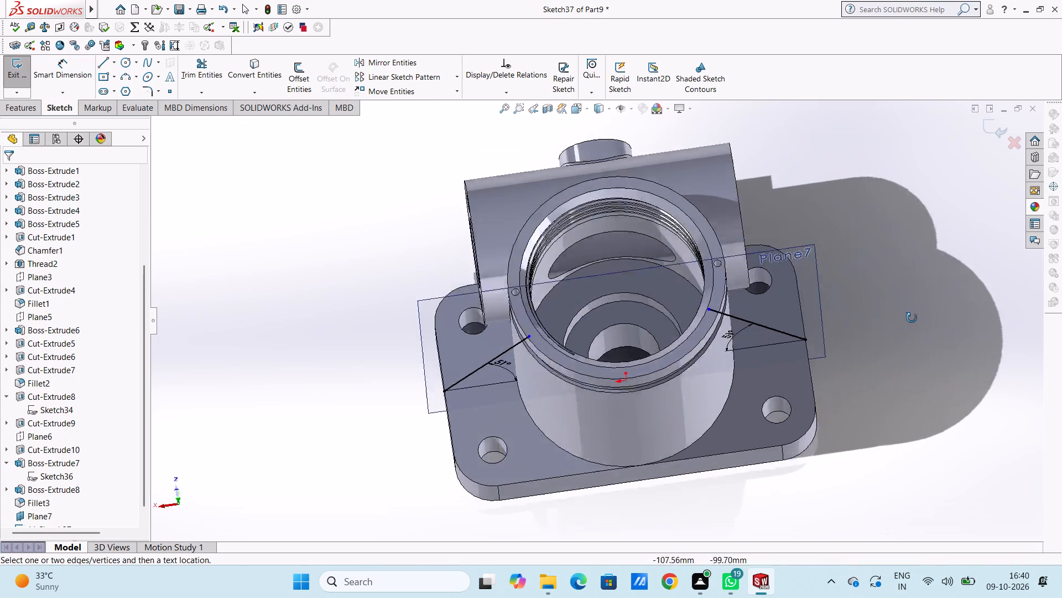
middle_drag(912, 318, 911, 251)
middle_drag(929, 439, 917, 508)
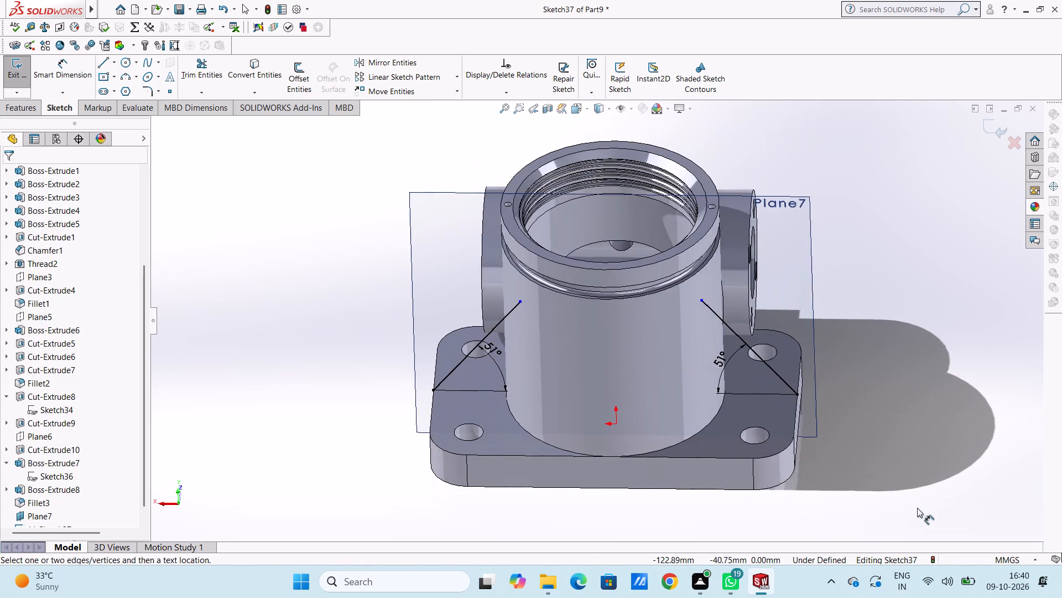
middle_drag(898, 406, 900, 359)
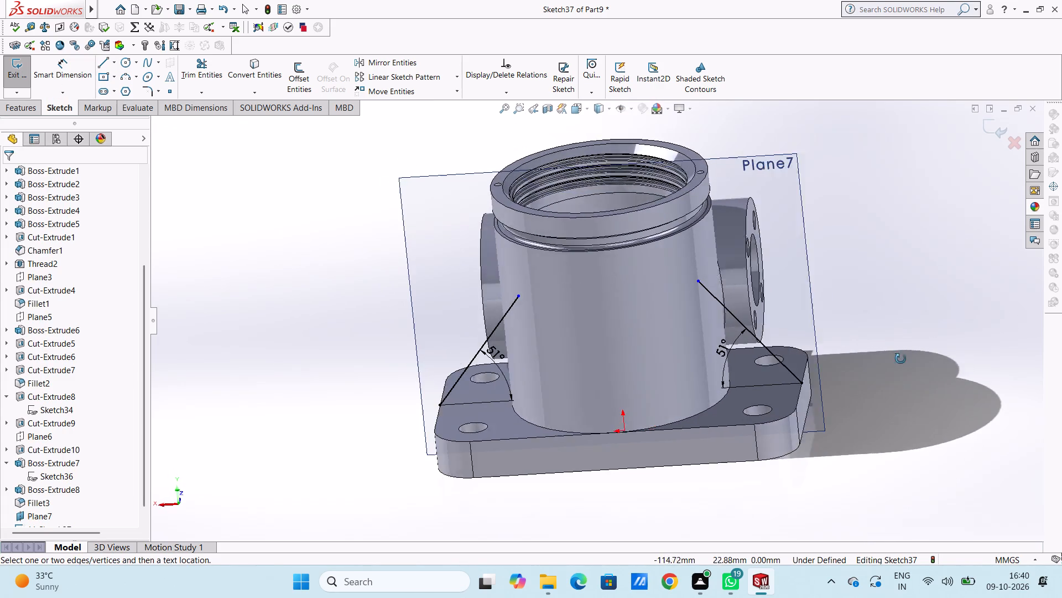
middle_drag(900, 359, 903, 325)
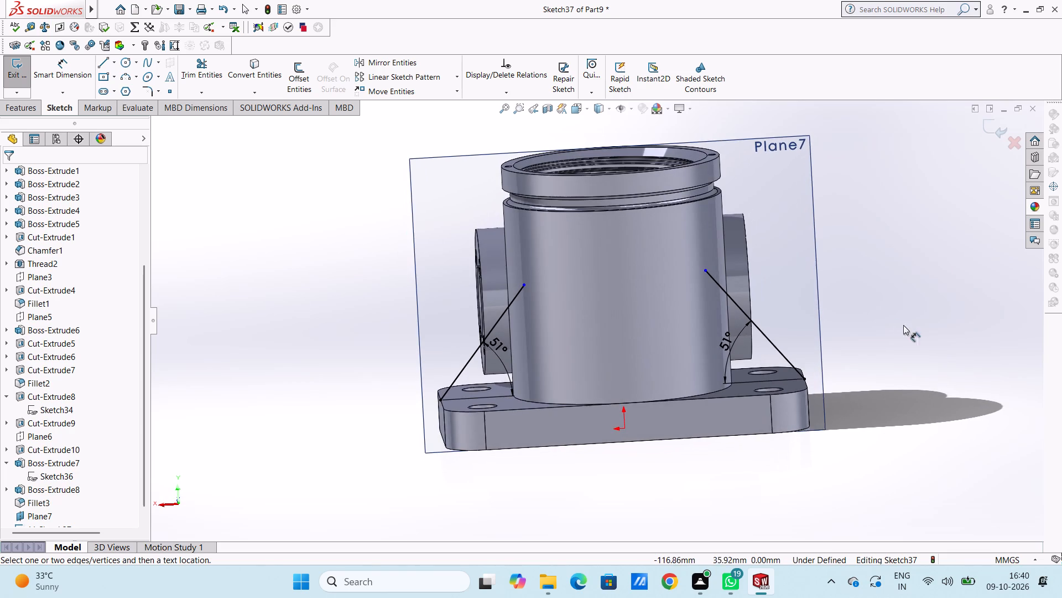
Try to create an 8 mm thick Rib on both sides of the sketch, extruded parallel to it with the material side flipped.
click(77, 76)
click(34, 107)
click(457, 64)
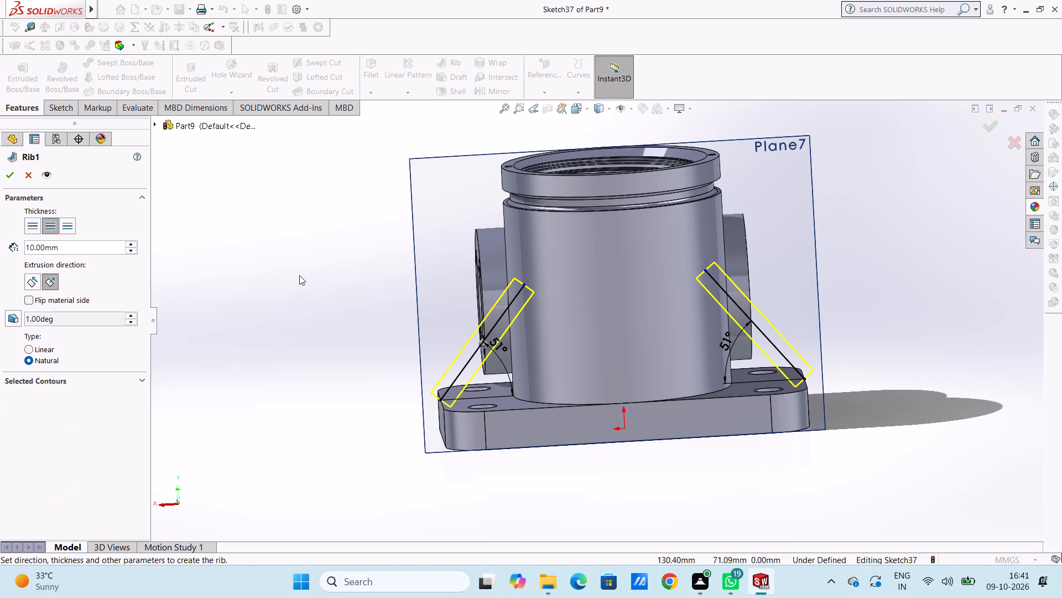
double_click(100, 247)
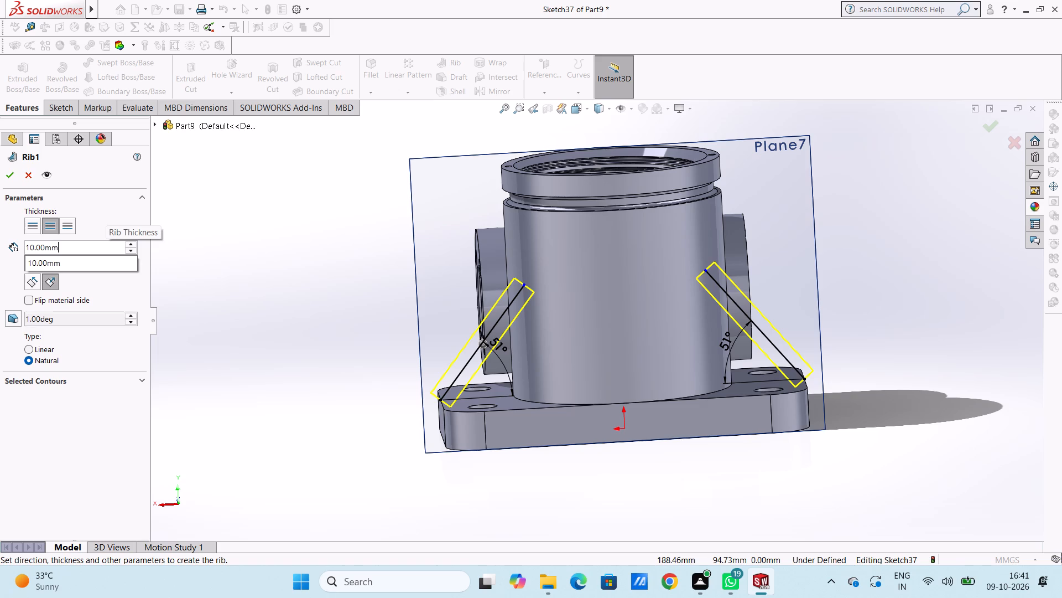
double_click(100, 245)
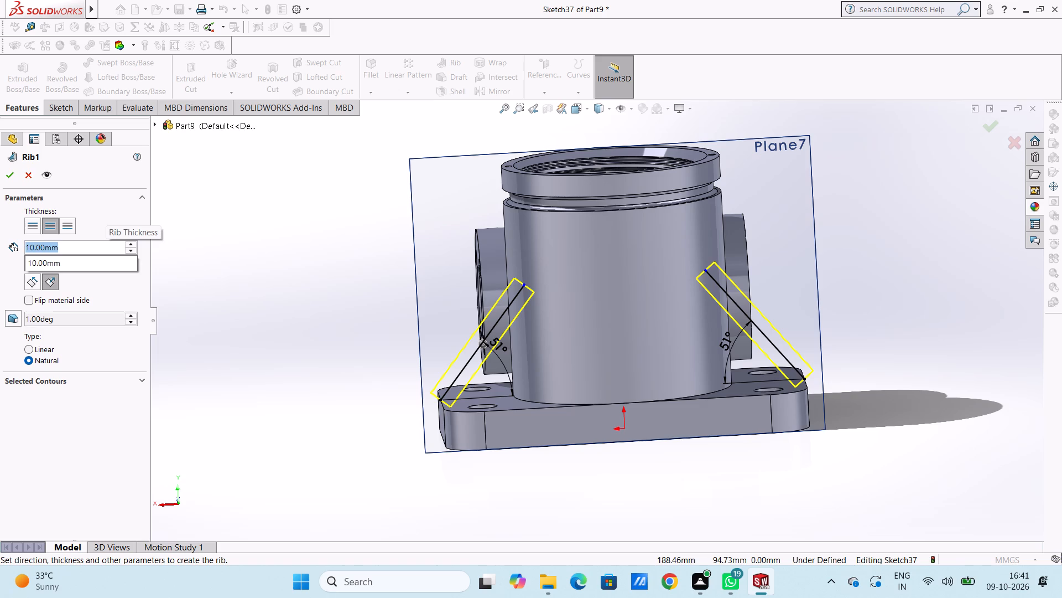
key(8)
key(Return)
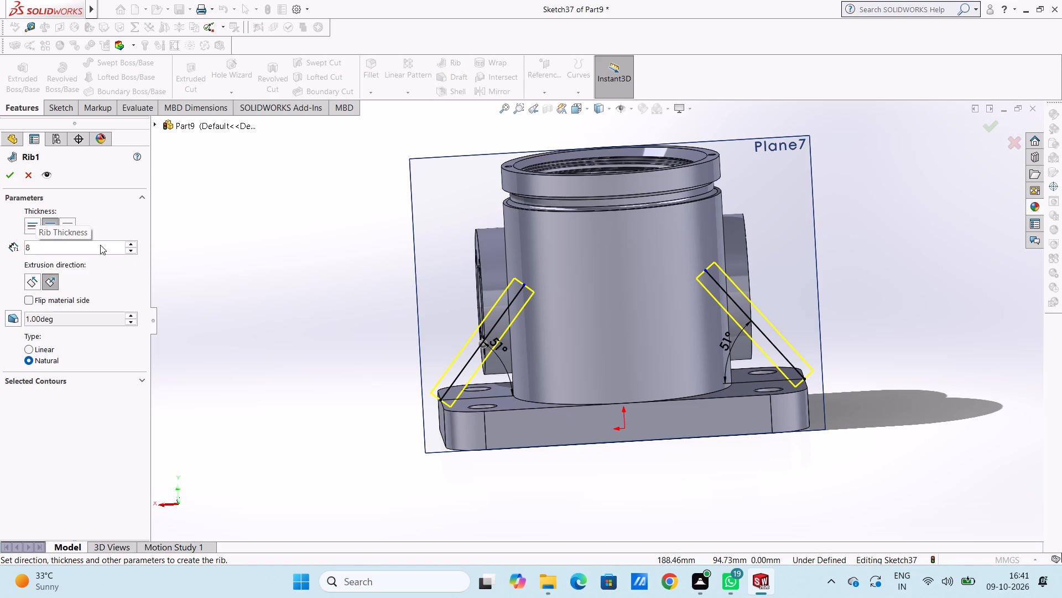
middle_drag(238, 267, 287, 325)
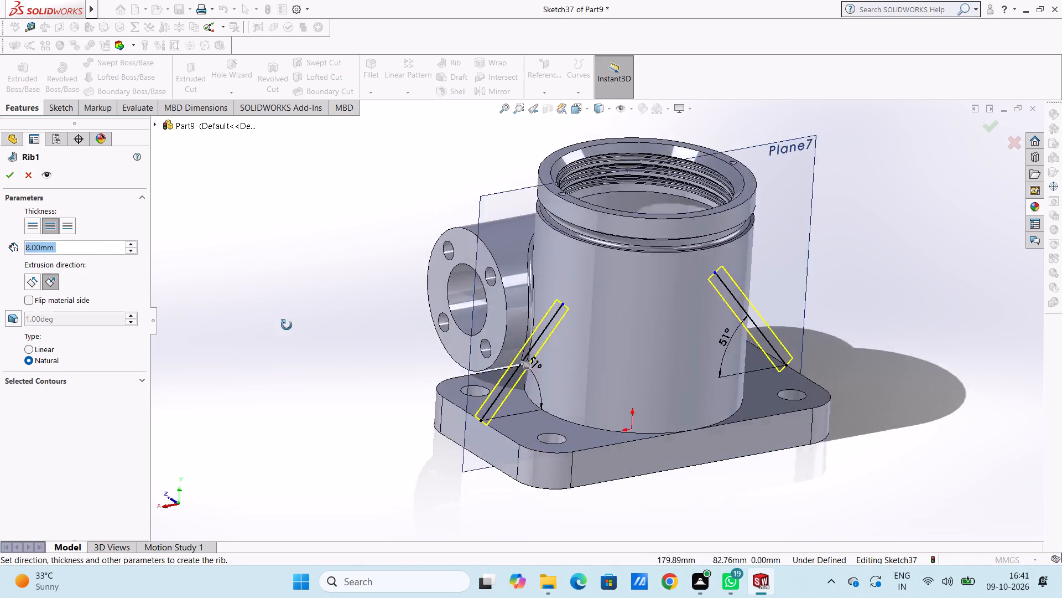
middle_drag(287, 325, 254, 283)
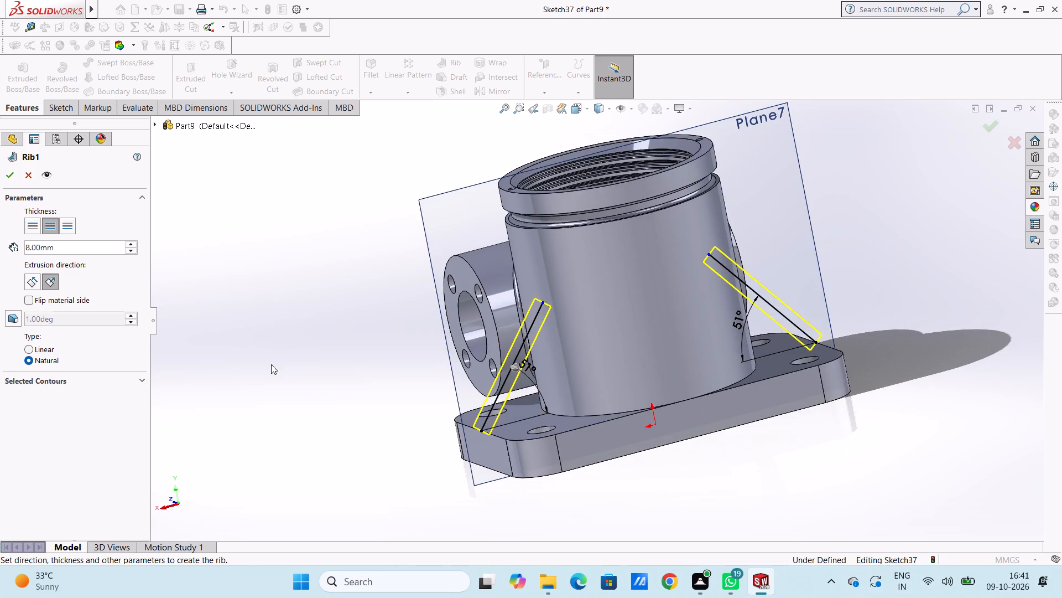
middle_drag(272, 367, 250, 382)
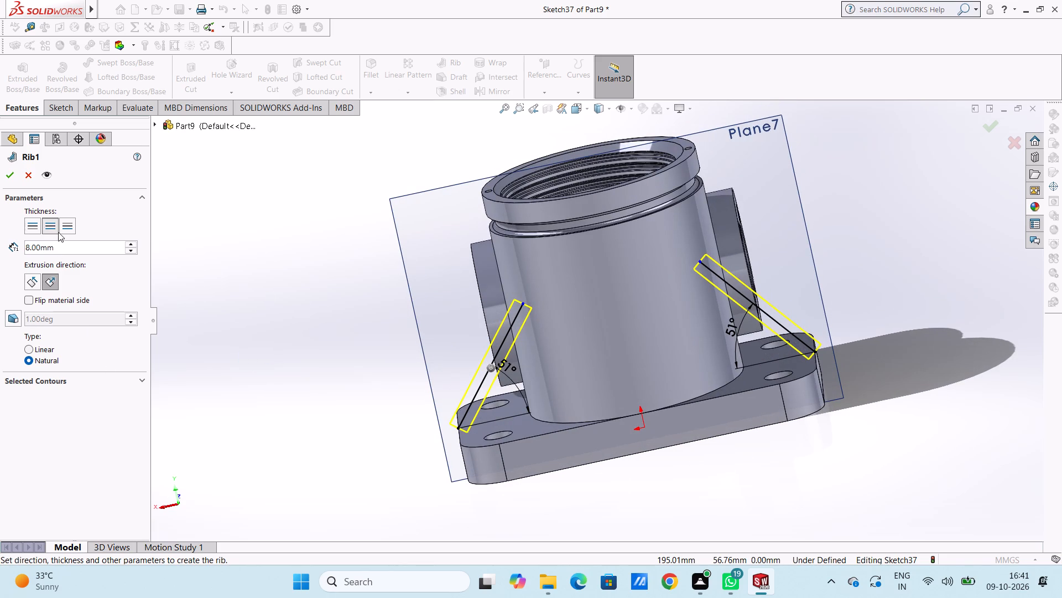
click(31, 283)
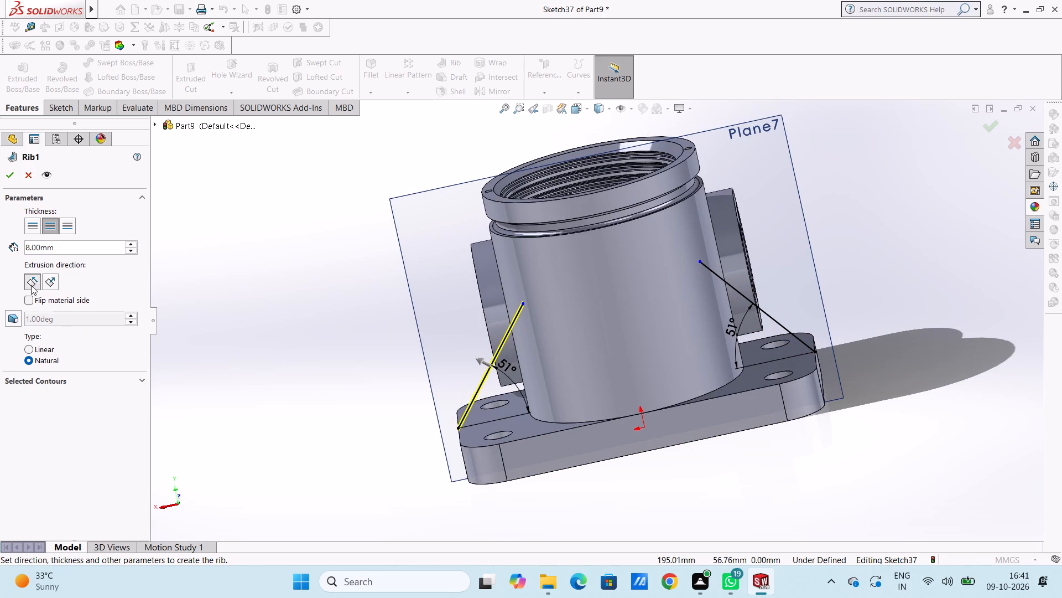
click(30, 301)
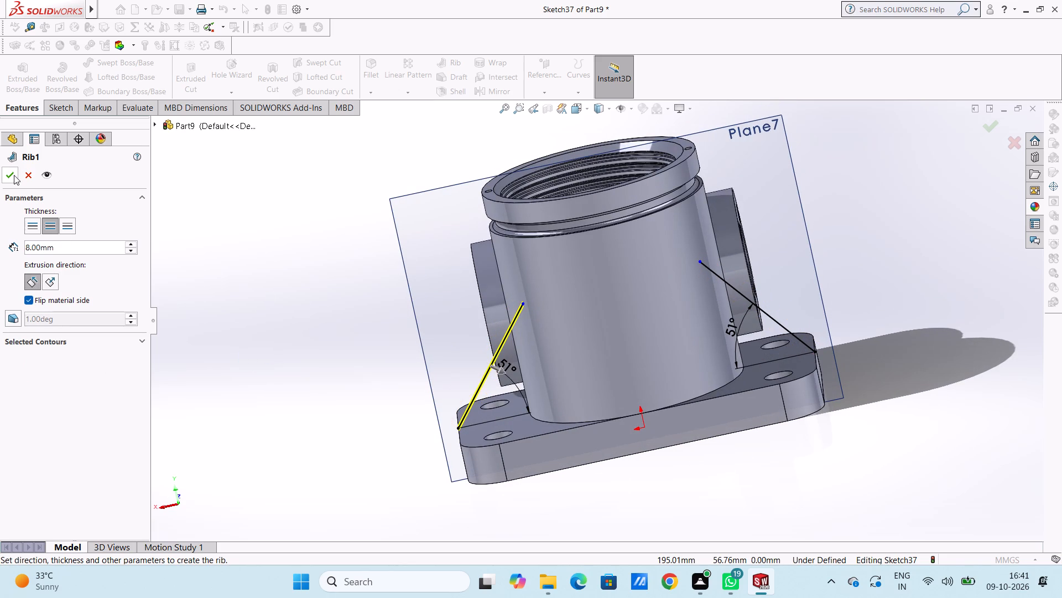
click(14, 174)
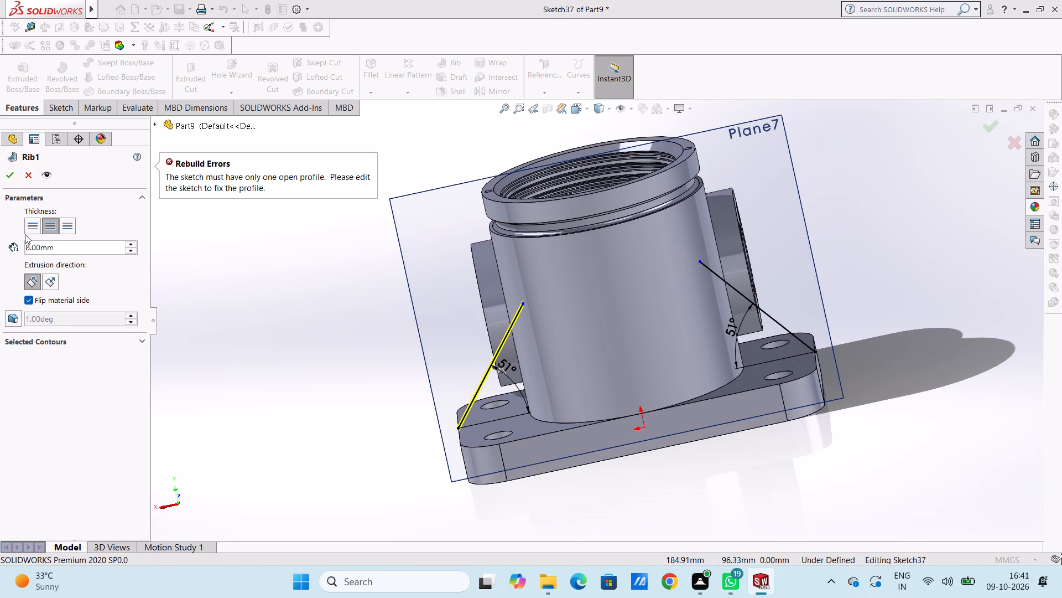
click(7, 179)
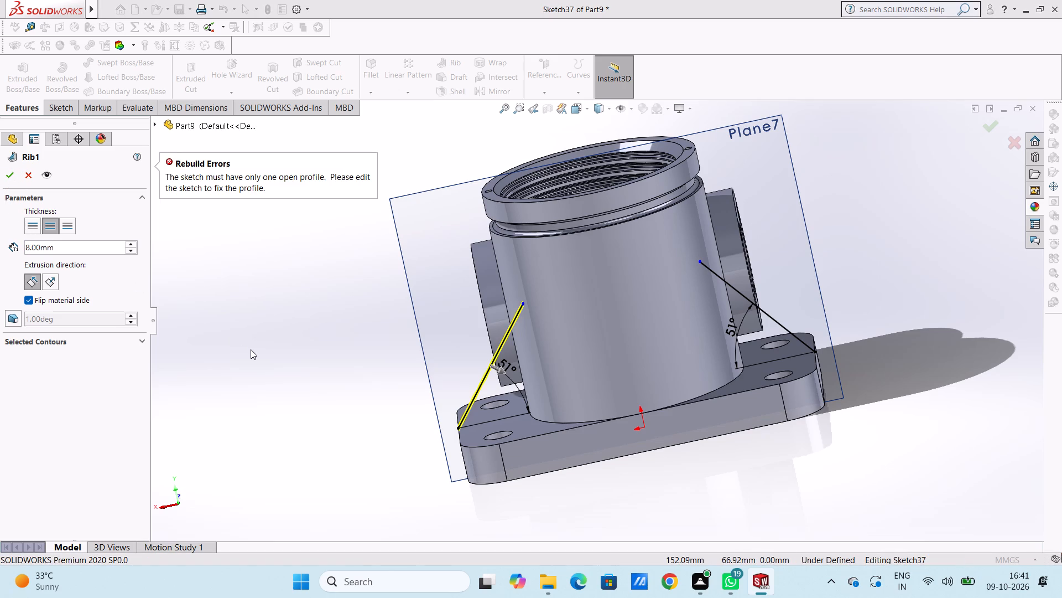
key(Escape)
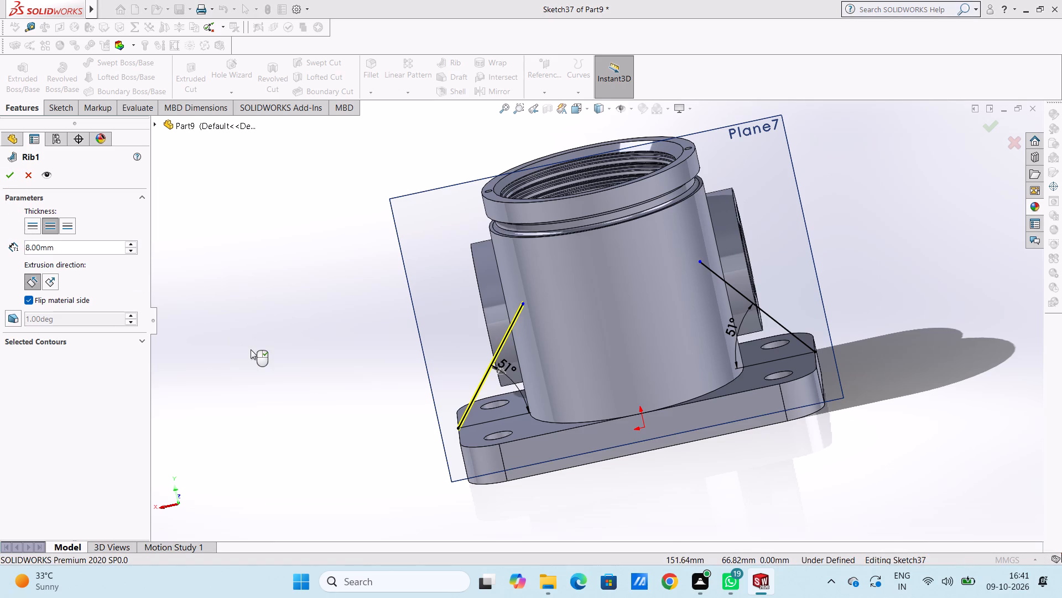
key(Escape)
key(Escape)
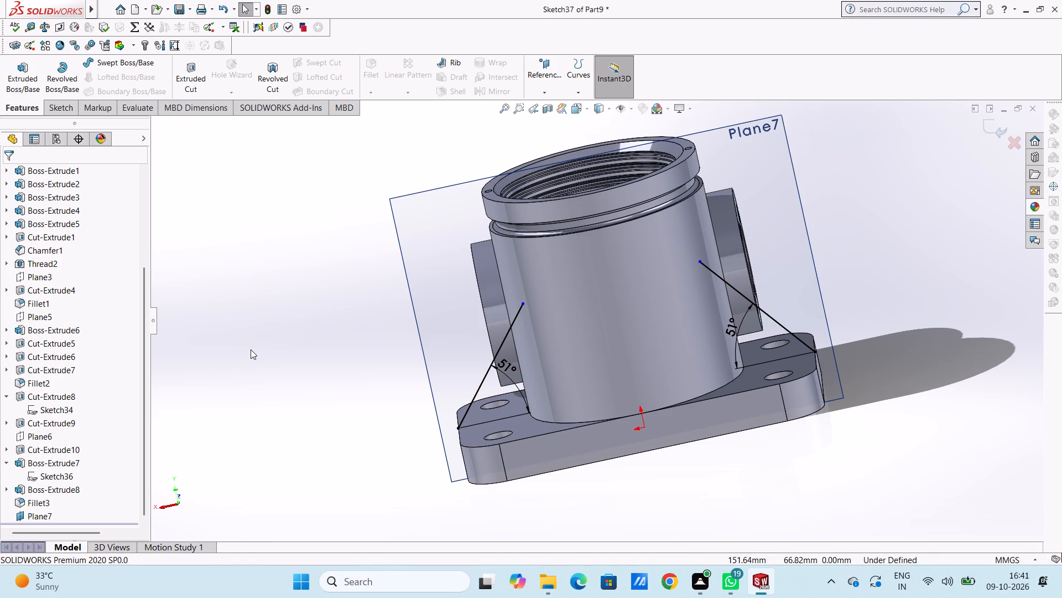
Sketch a short vertical line inside the cylinder, running down from near the upper end of the +X slanted line.
key(ctrl+2)
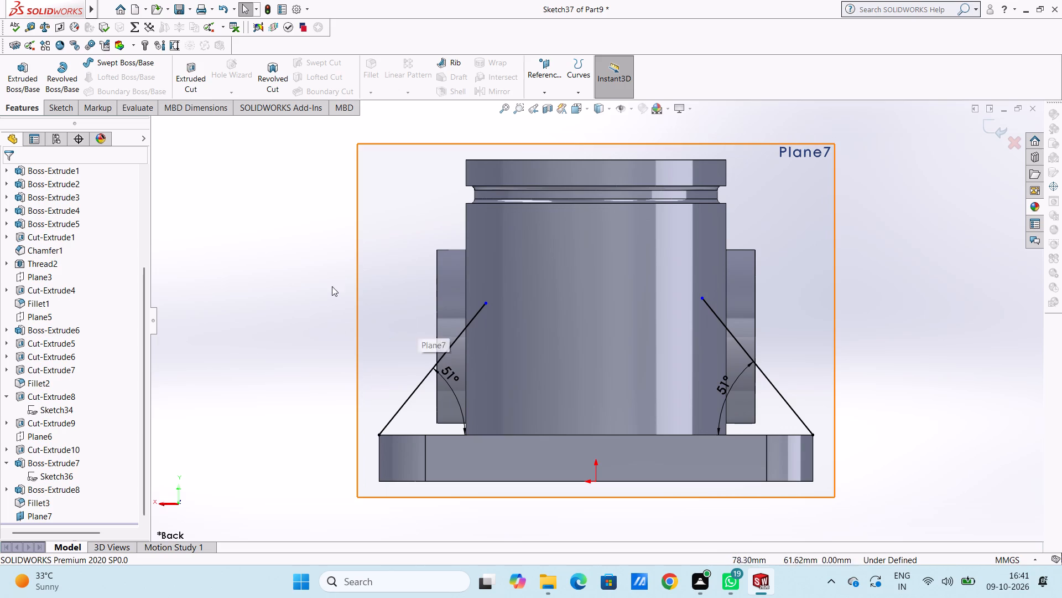
click(70, 109)
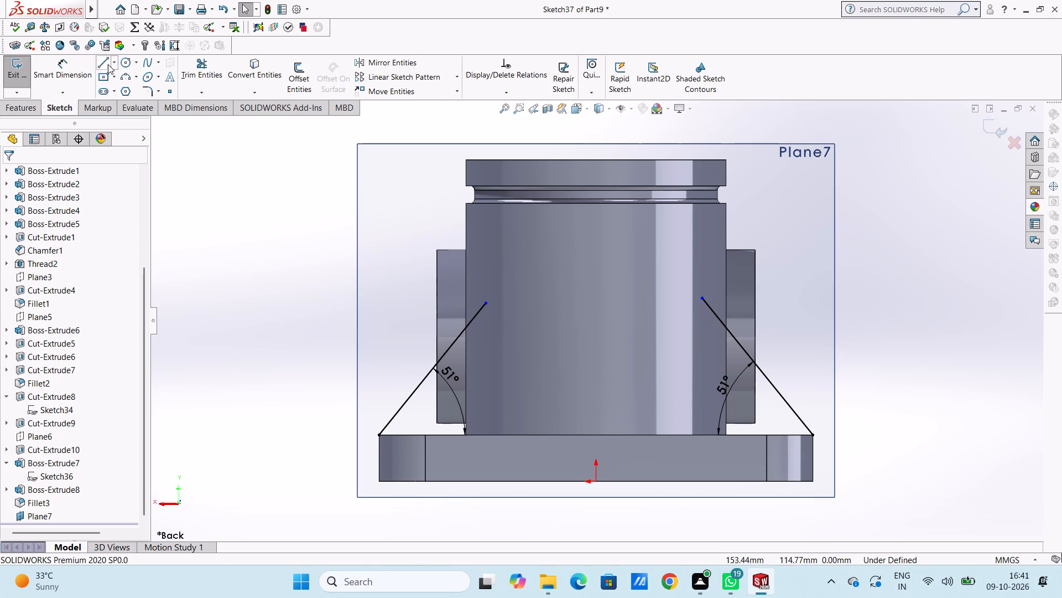
click(105, 60)
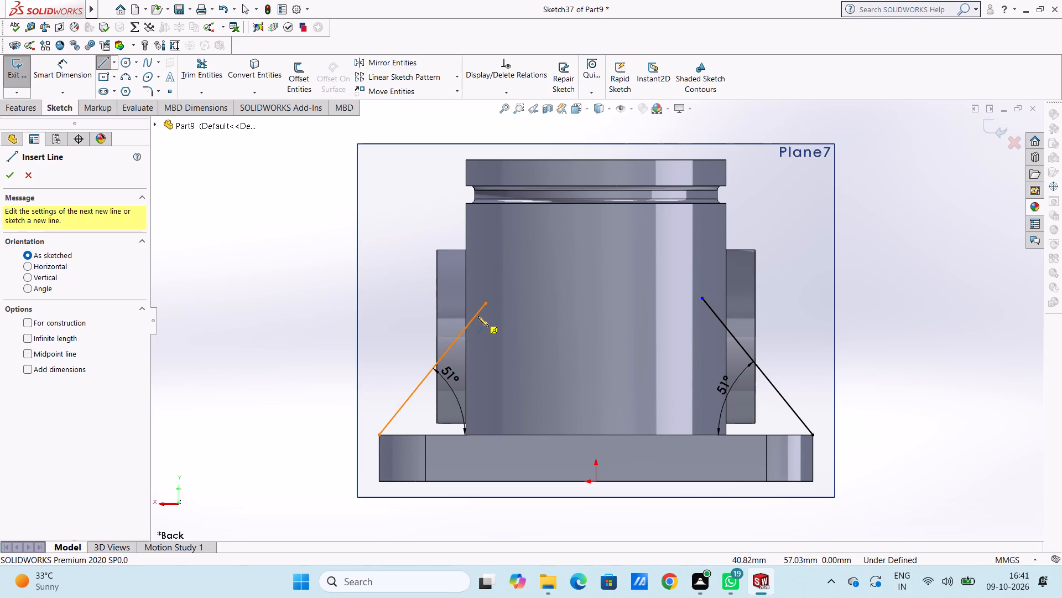
click(480, 313)
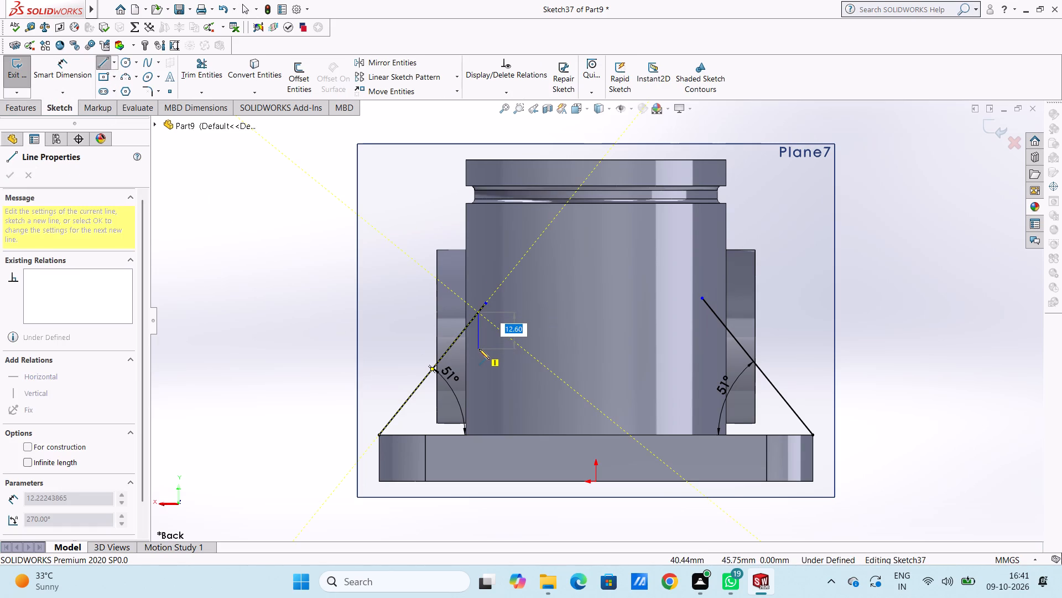
click(479, 344)
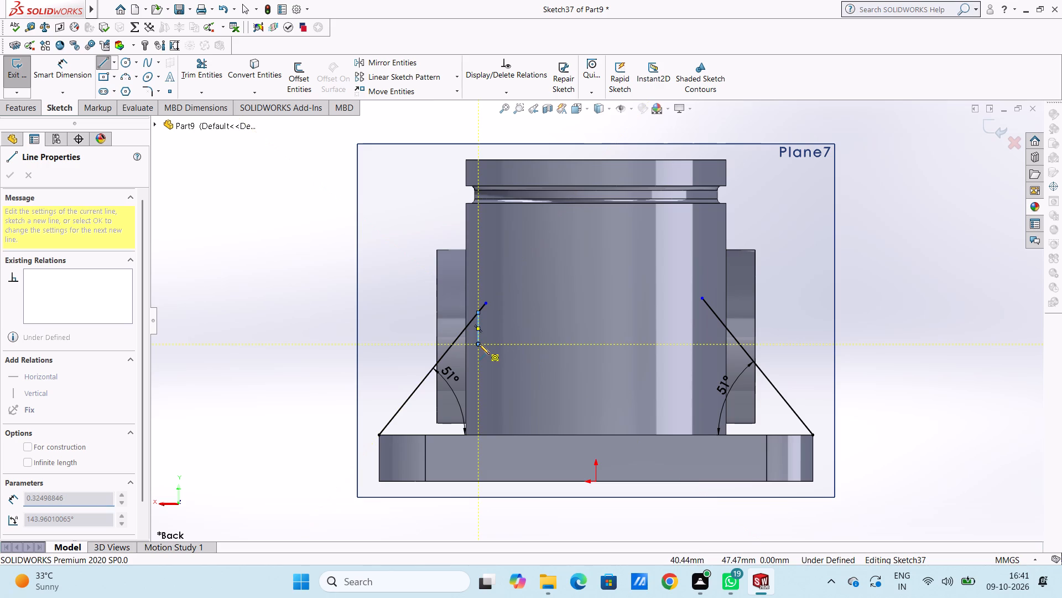
key(Escape)
key(Escape)
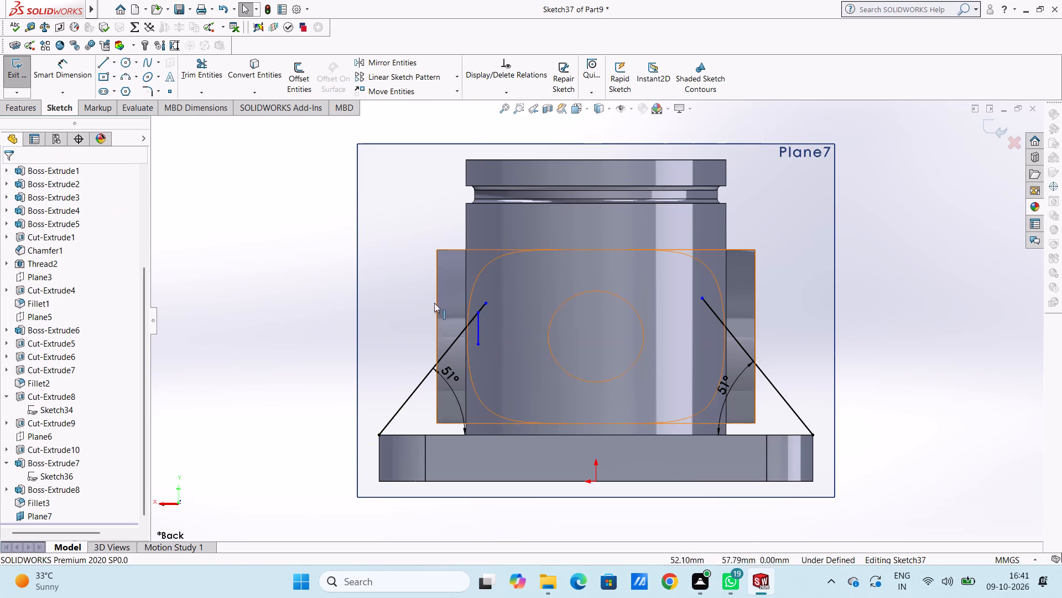
Sketch a vertical line about 11 mm long down from near the upper end of the −X slanted line, level with the +X one.
click(102, 63)
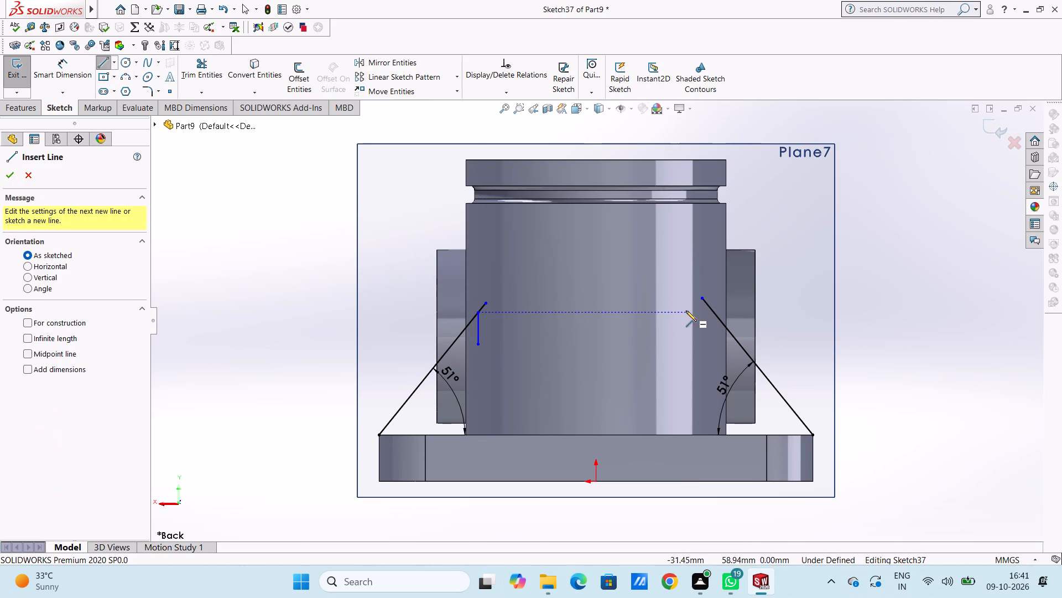
click(712, 312)
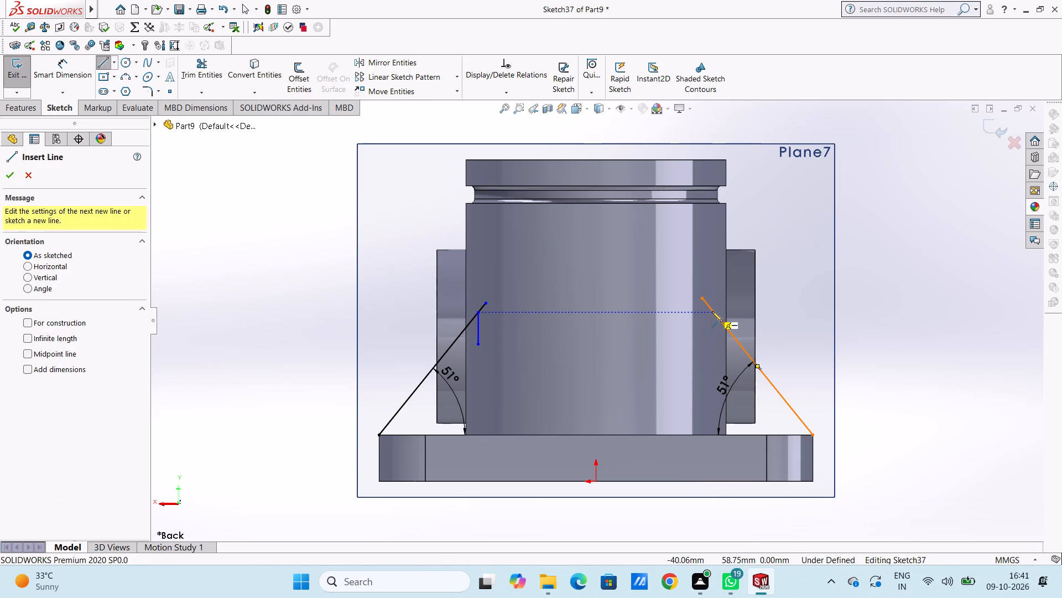
click(714, 346)
key(Escape)
key(Escape)
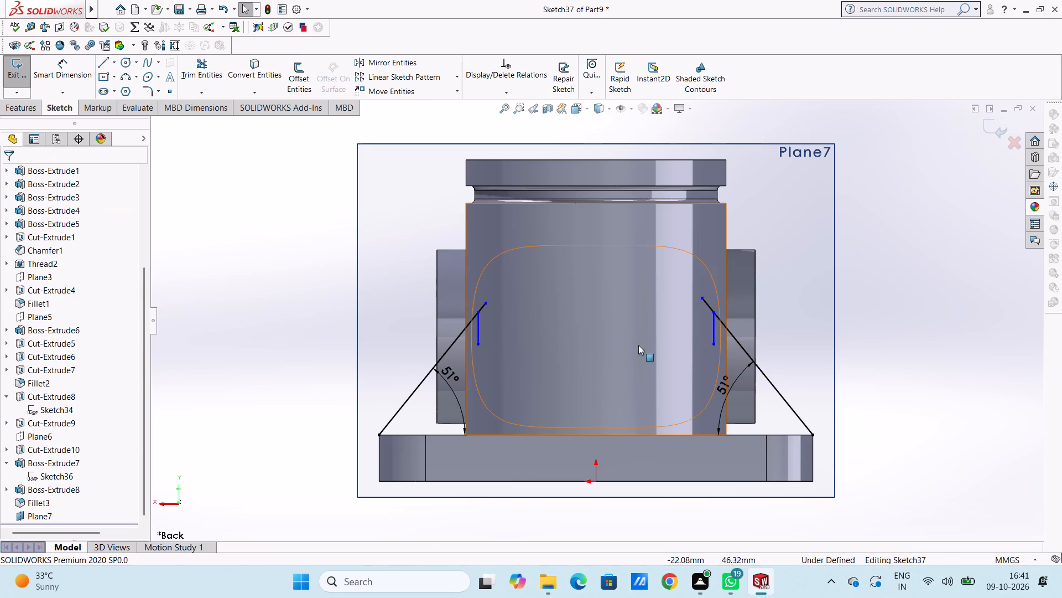
Trim the short ends of both slanted lines that extend past the tops of the vertical lines.
click(189, 66)
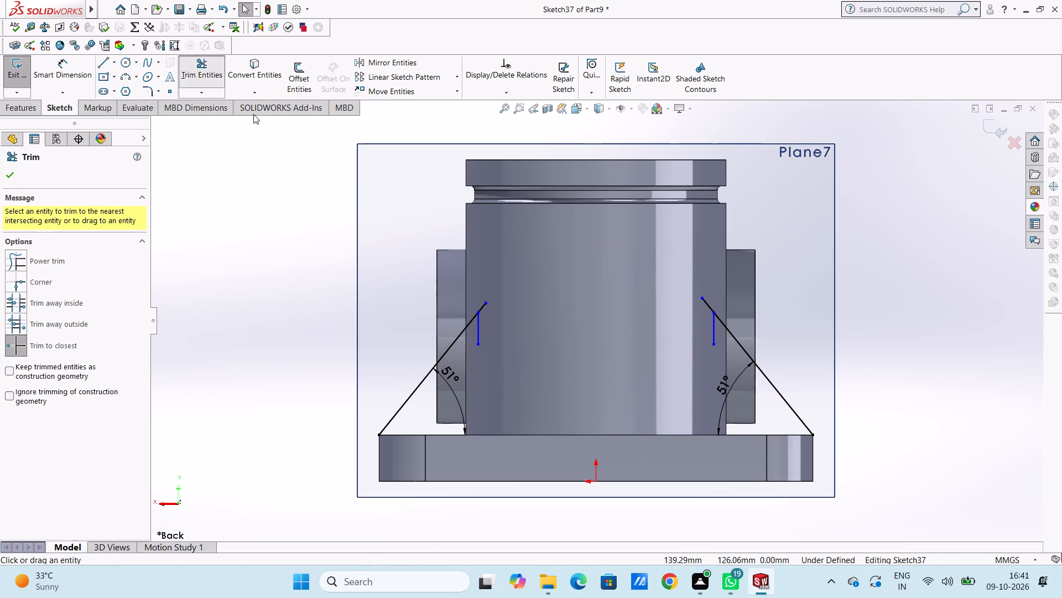
click(482, 306)
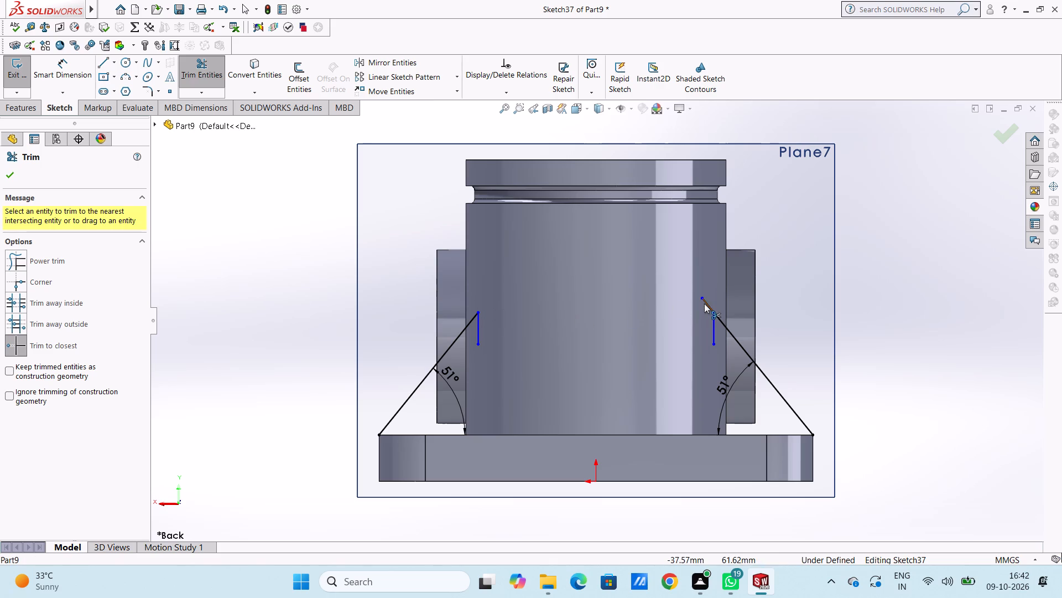
click(705, 303)
click(12, 181)
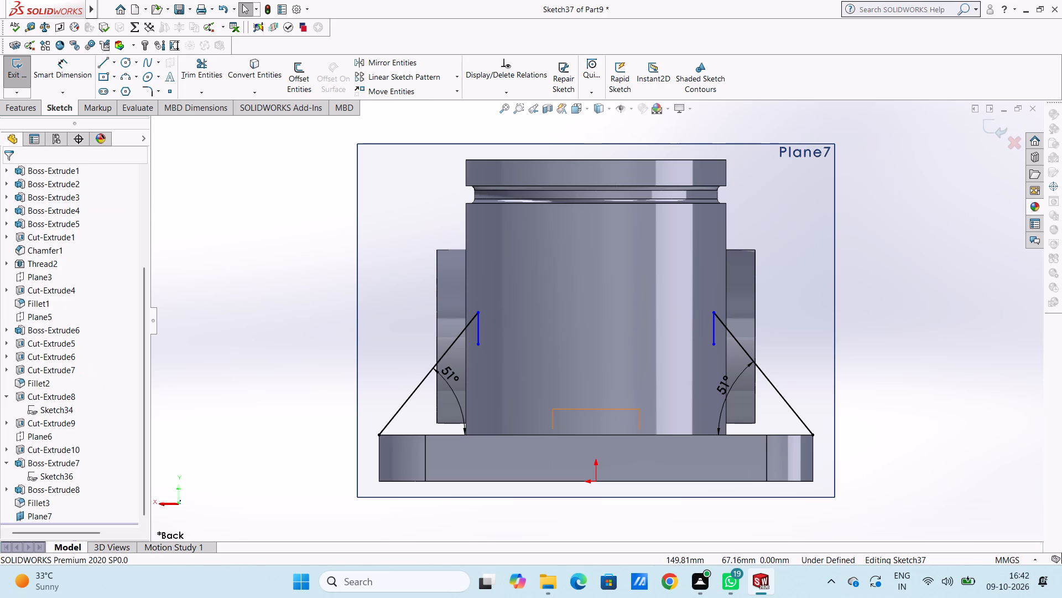
Dimension the +X vertical line's length and the height of its upper endpoint above the base plate's top edge.
click(72, 68)
click(481, 323)
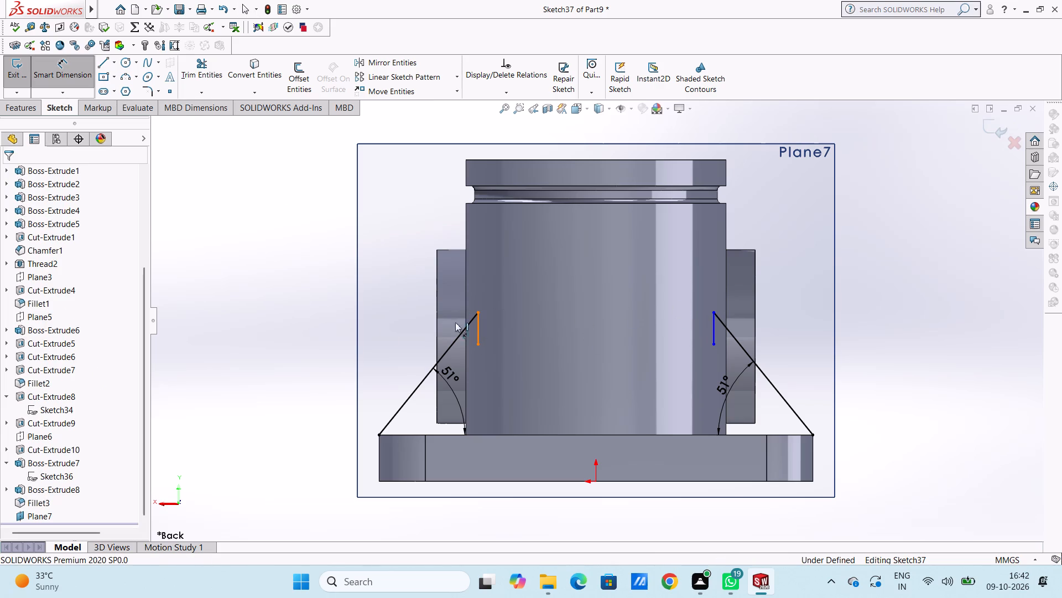
click(248, 327)
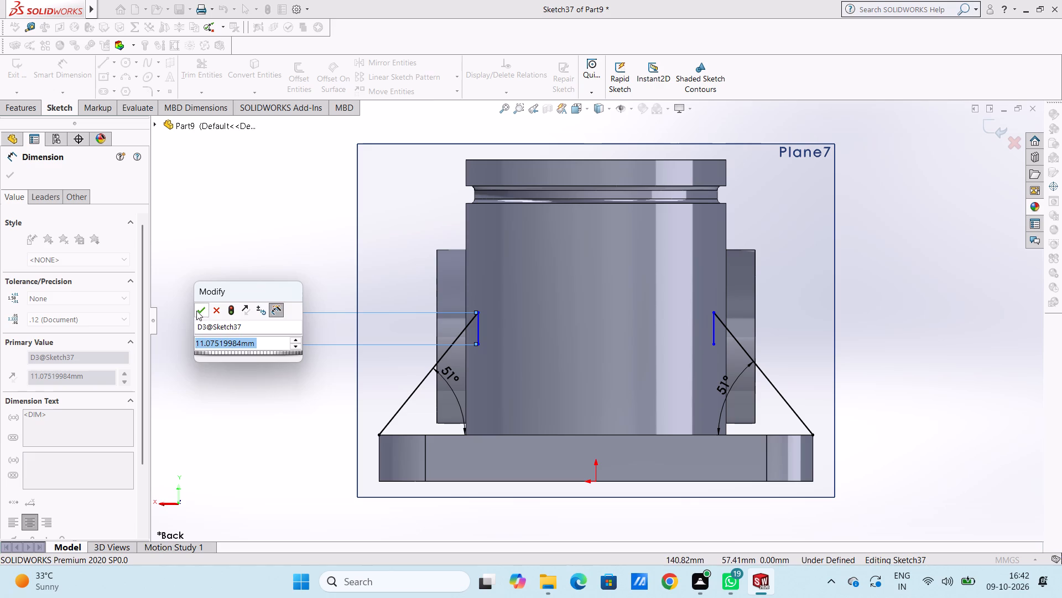
click(196, 311)
click(197, 260)
click(477, 312)
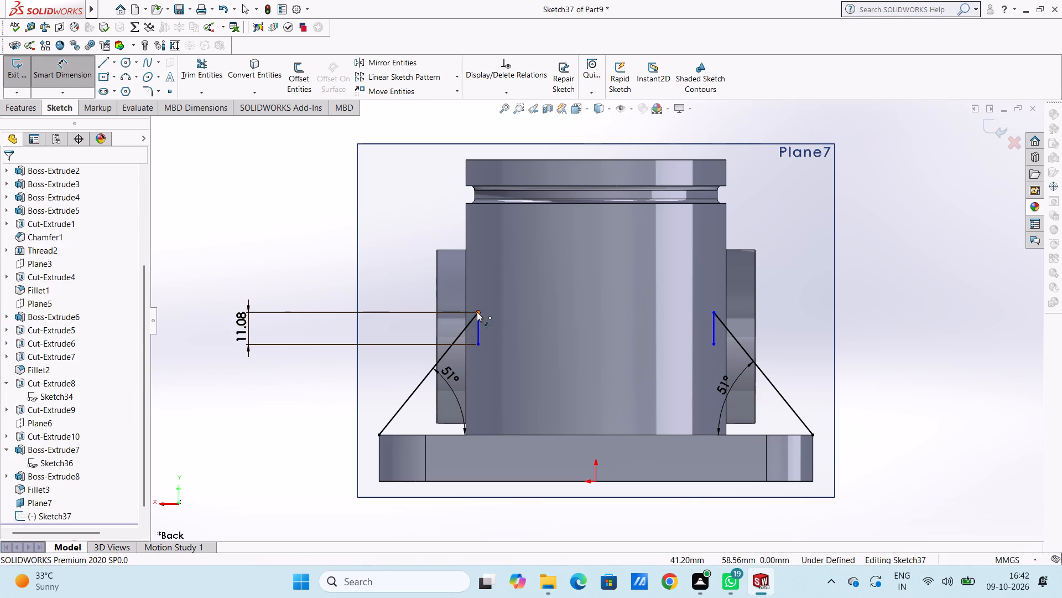
drag(547, 436, 515, 435)
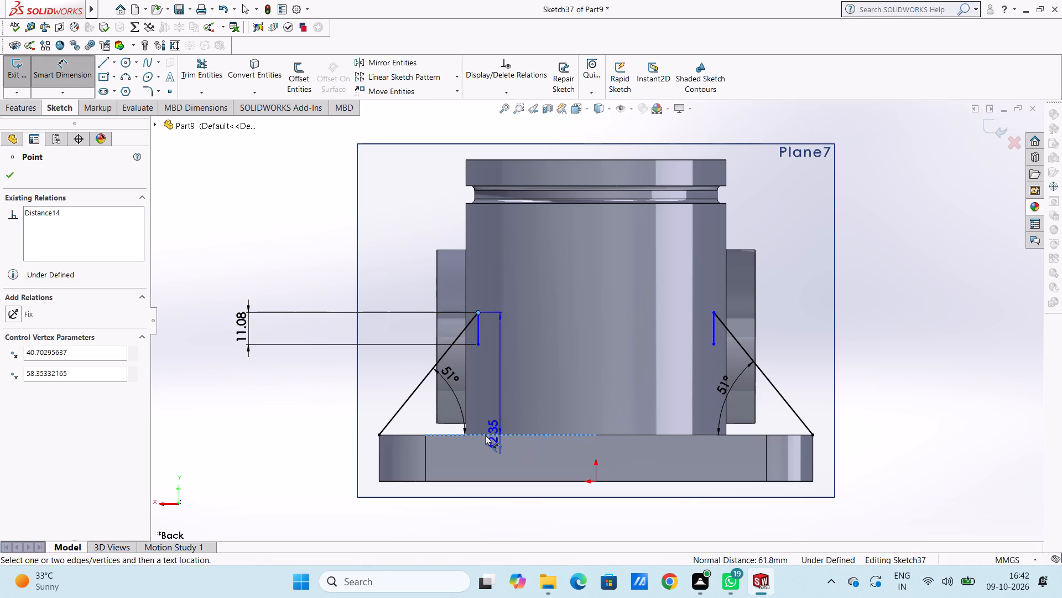
click(157, 395)
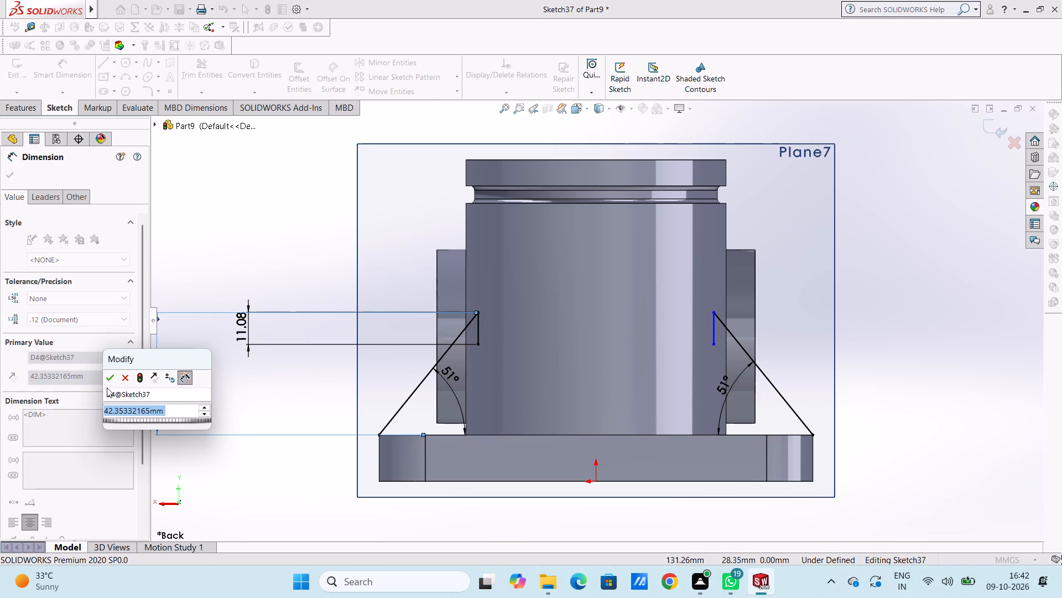
click(108, 383)
click(212, 248)
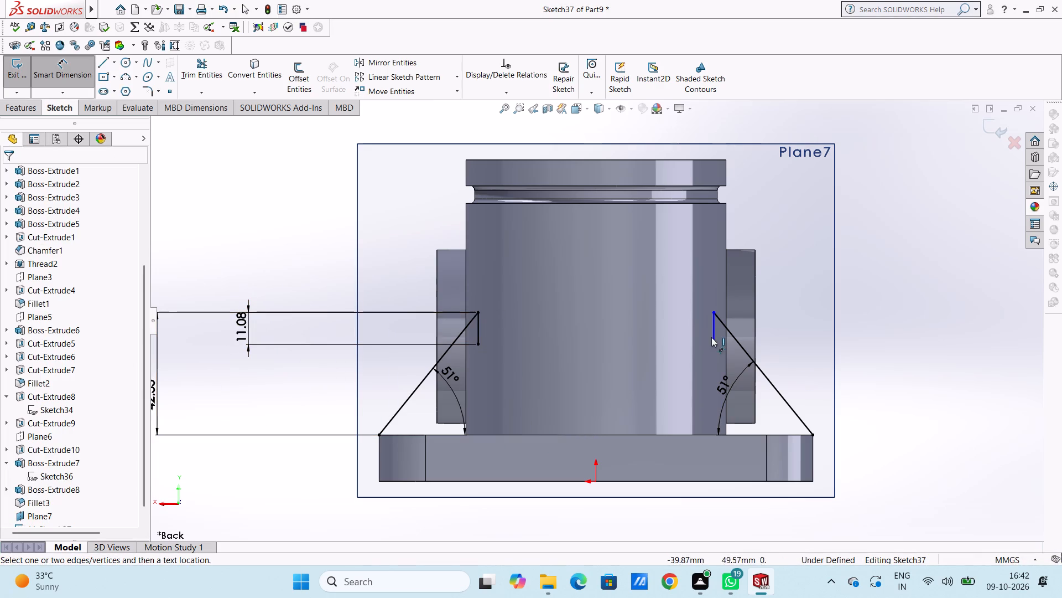
Dimension the −X vertical line's length and the height of its lower endpoint above the base plate's top edge.
click(714, 331)
click(911, 342)
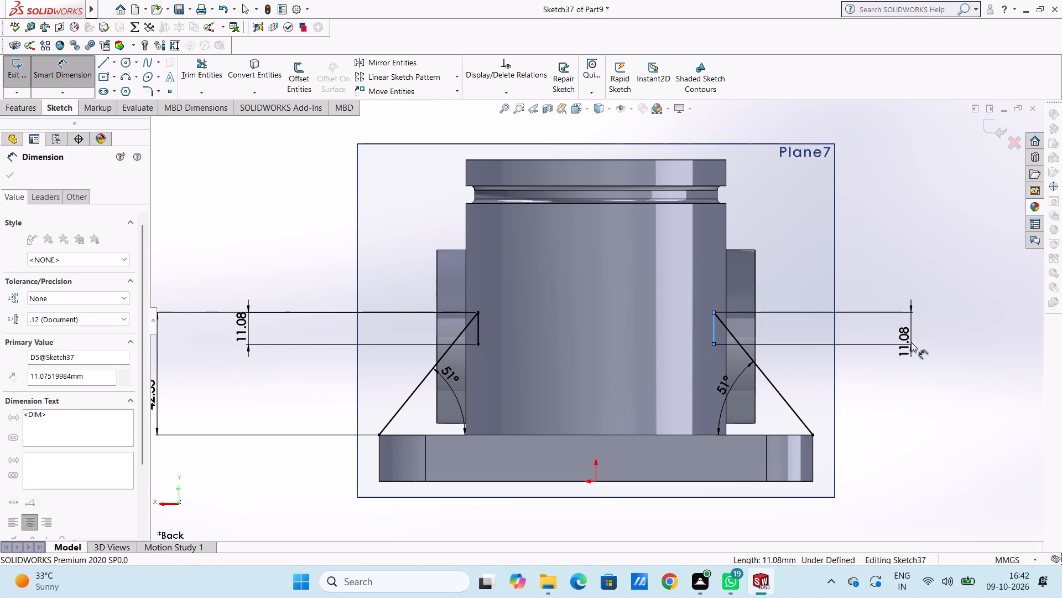
drag(861, 325, 859, 318)
click(866, 243)
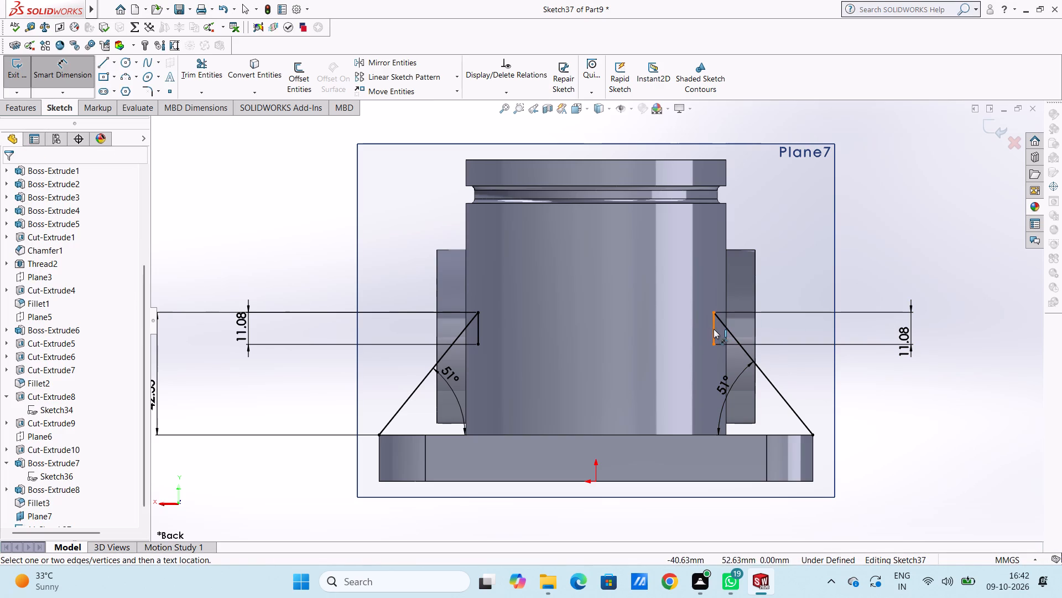
click(715, 346)
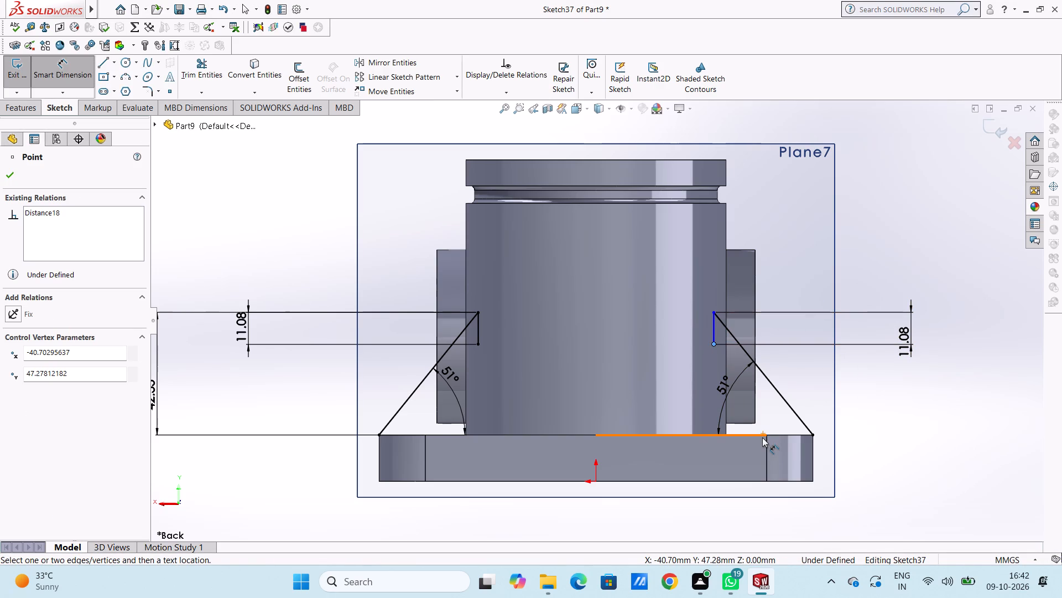
click(759, 434)
click(972, 413)
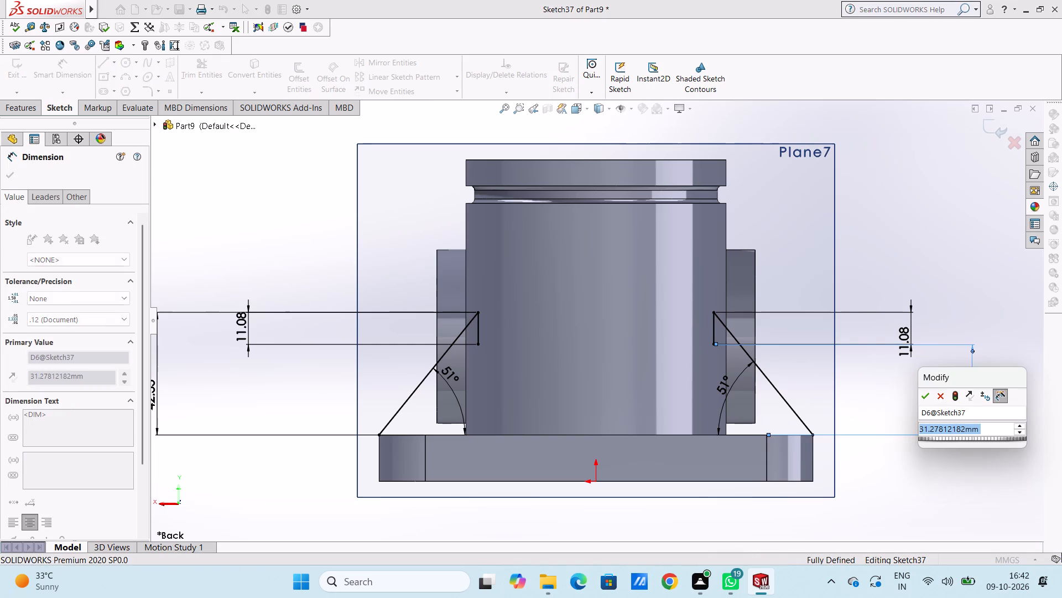
click(923, 398)
click(891, 391)
scroll(853, 420, up, 1)
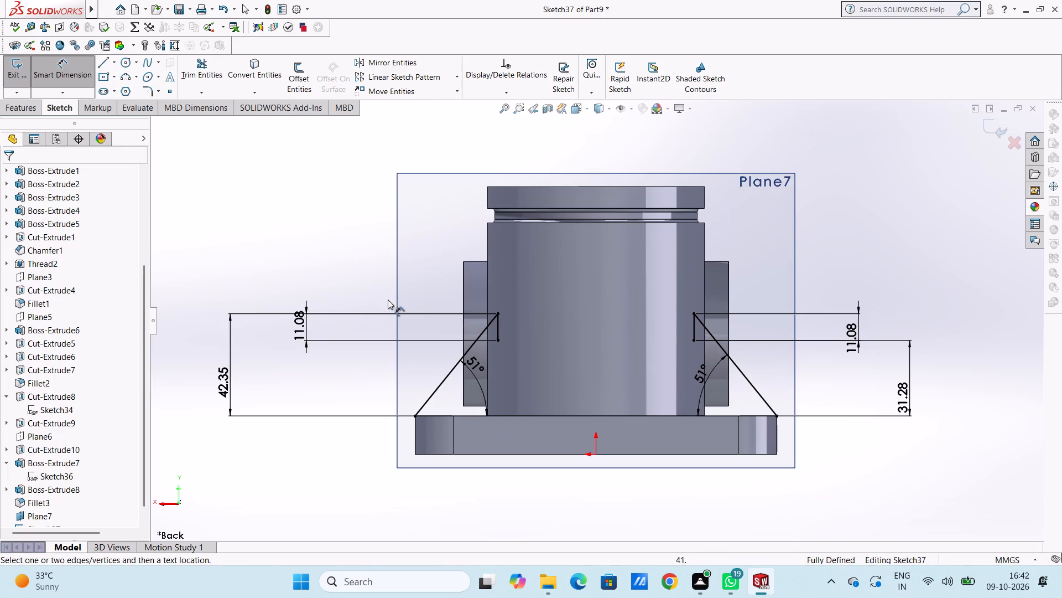
click(62, 81)
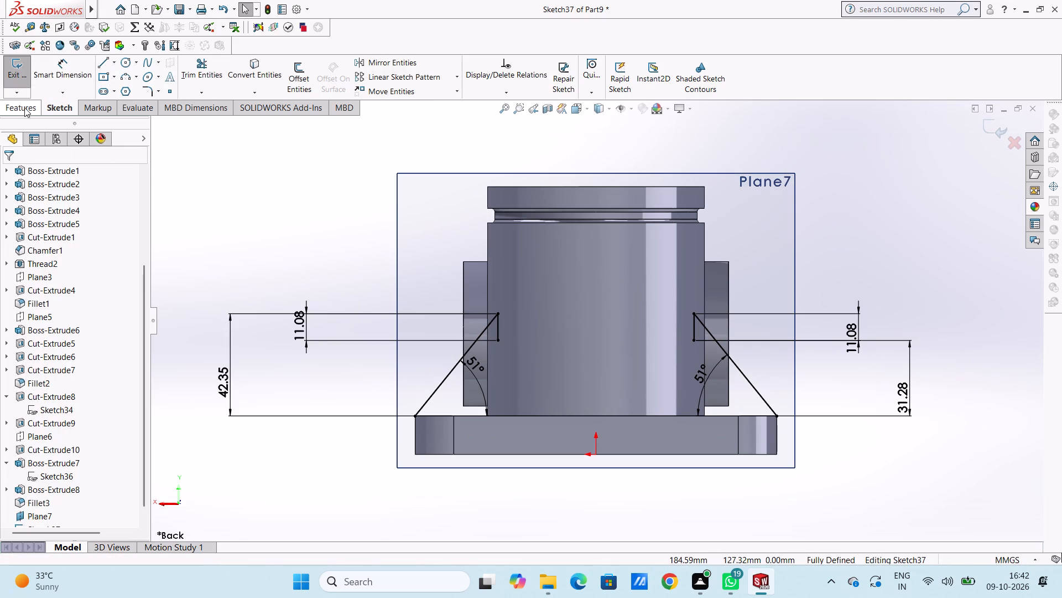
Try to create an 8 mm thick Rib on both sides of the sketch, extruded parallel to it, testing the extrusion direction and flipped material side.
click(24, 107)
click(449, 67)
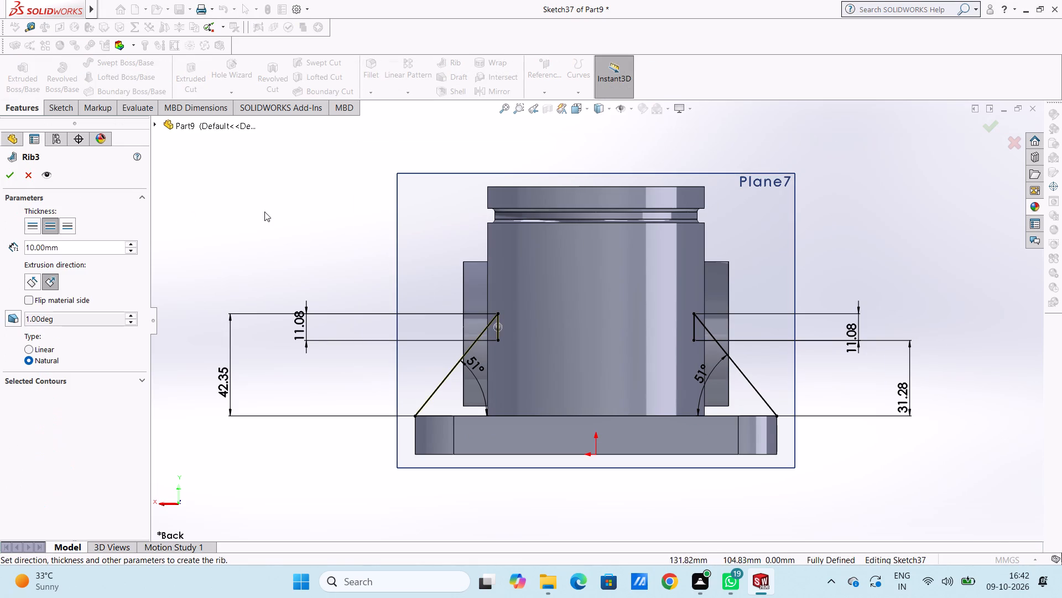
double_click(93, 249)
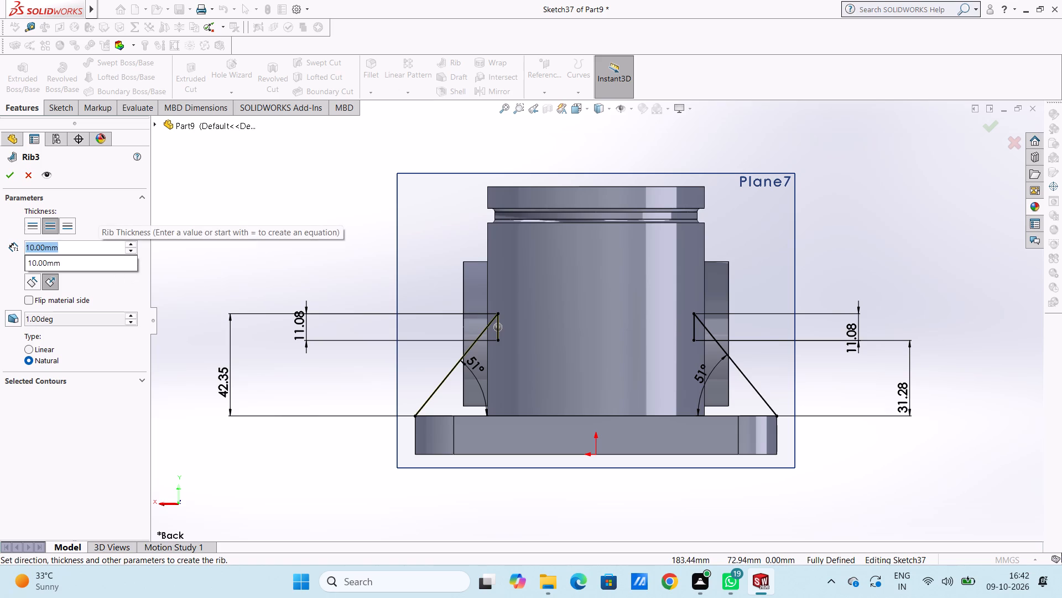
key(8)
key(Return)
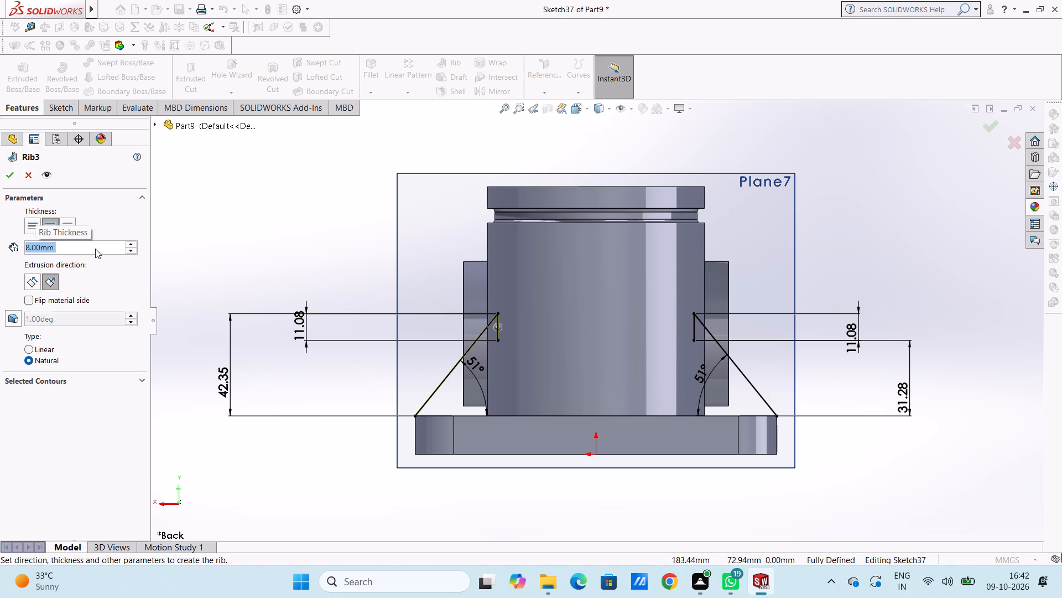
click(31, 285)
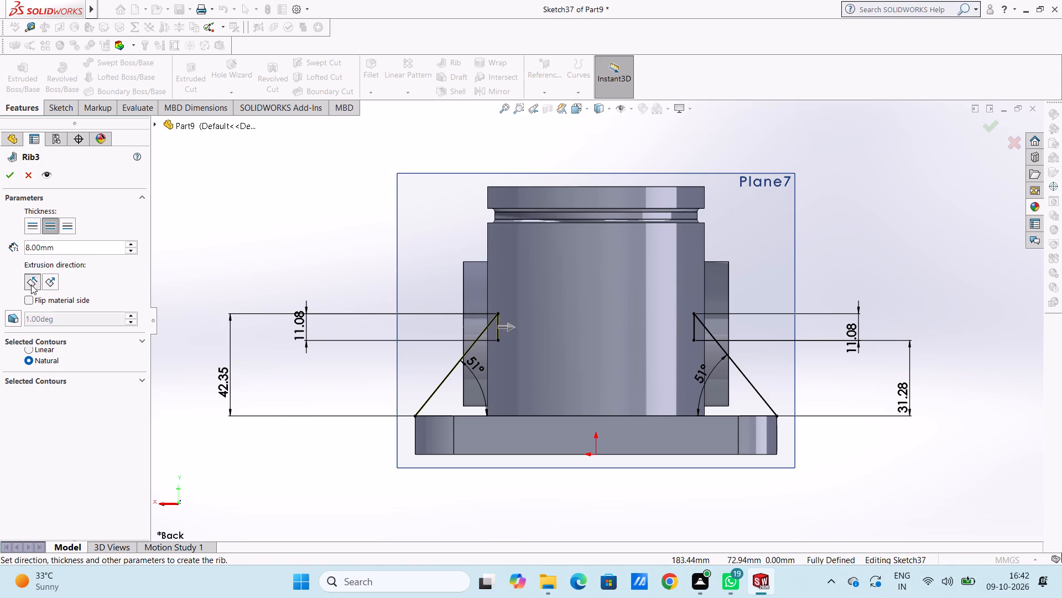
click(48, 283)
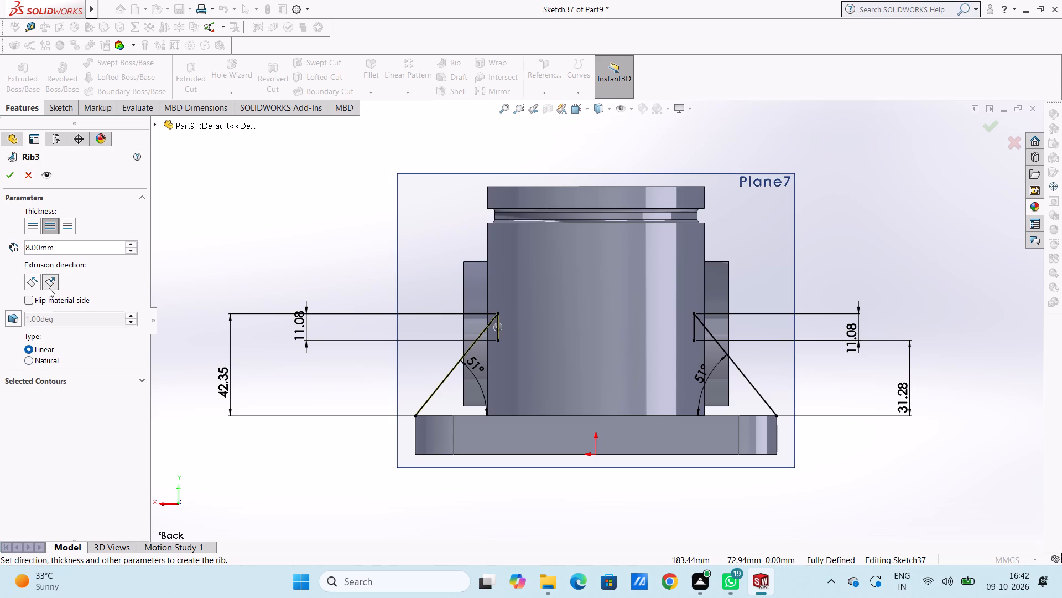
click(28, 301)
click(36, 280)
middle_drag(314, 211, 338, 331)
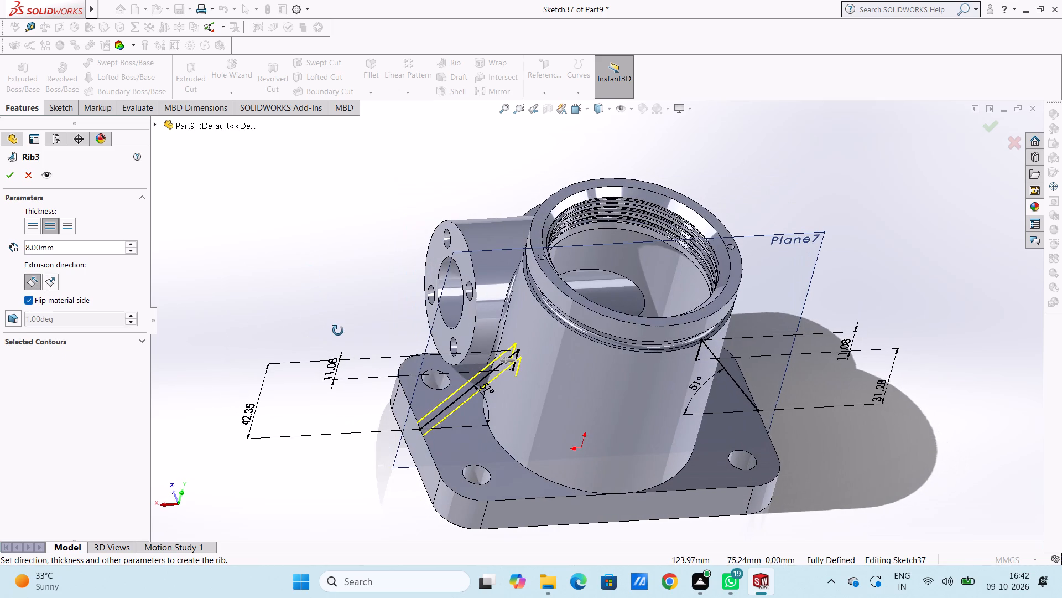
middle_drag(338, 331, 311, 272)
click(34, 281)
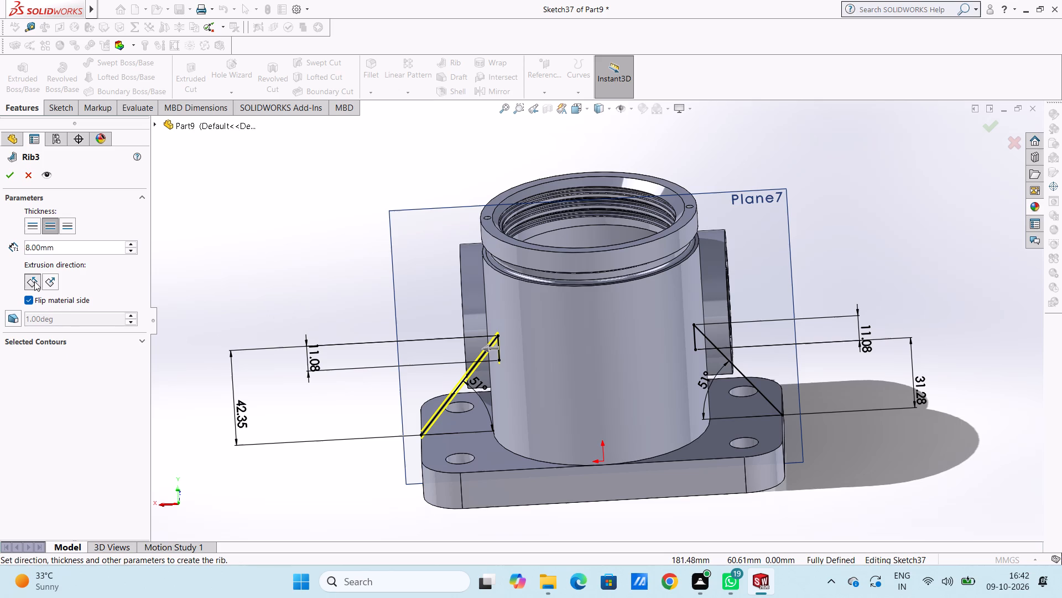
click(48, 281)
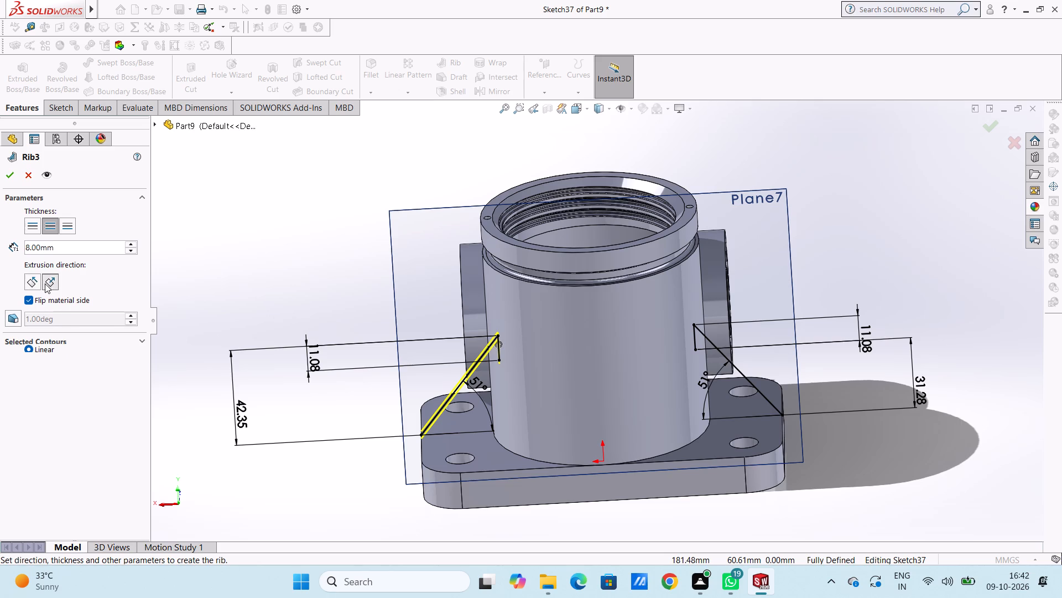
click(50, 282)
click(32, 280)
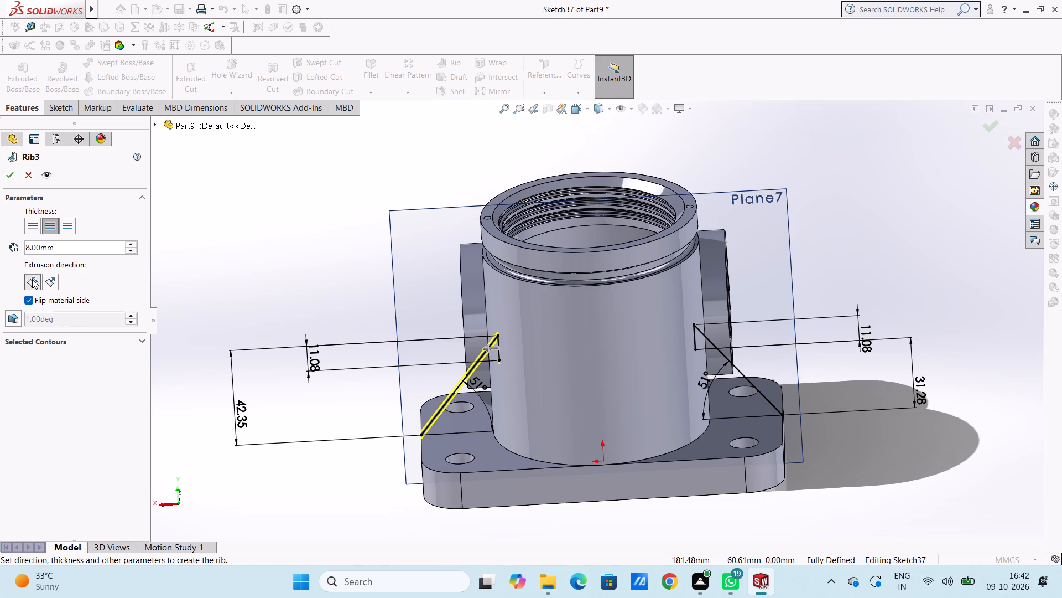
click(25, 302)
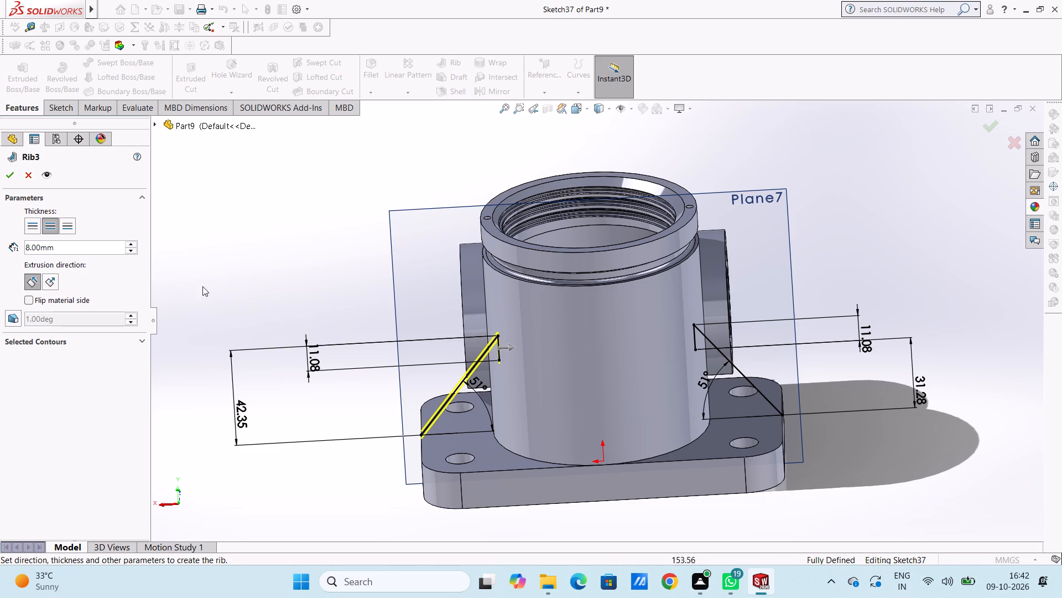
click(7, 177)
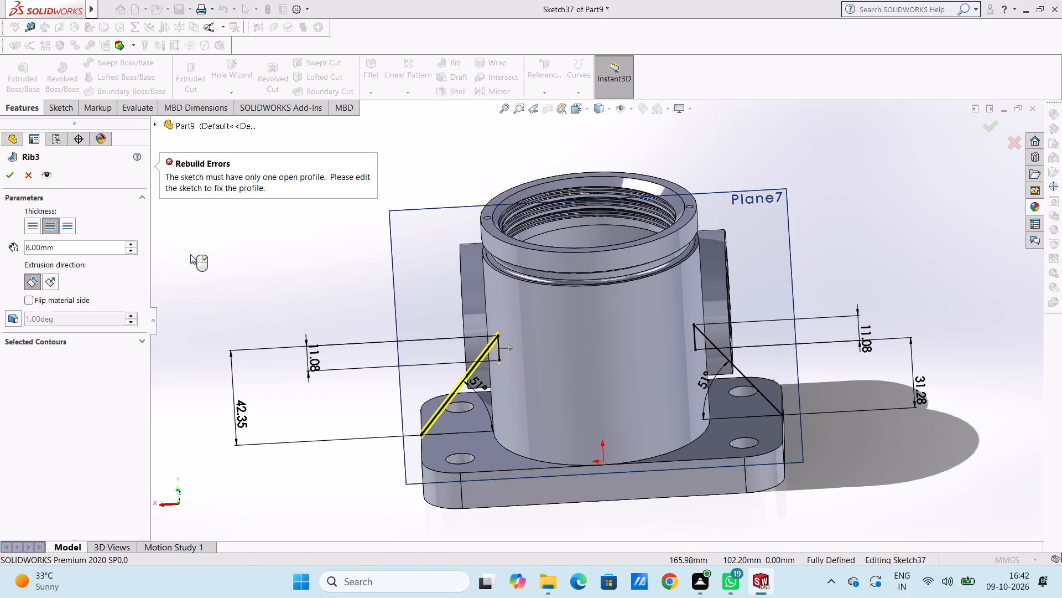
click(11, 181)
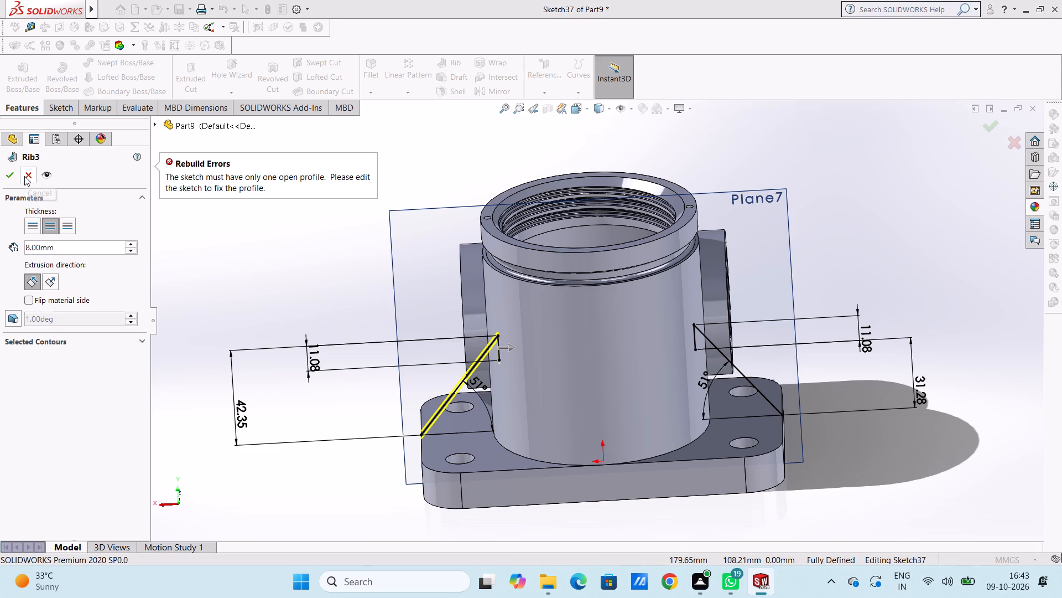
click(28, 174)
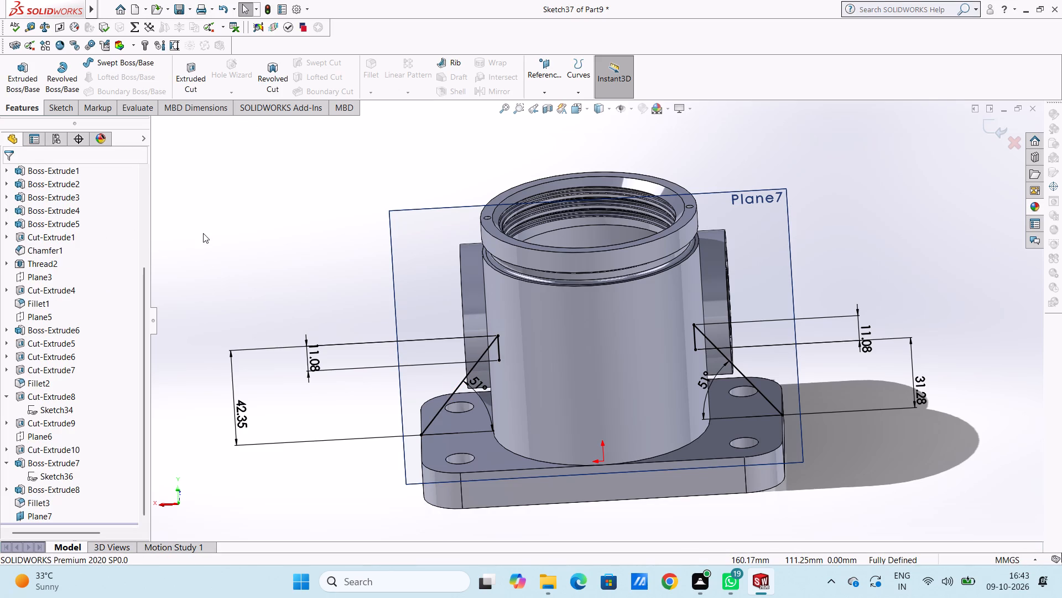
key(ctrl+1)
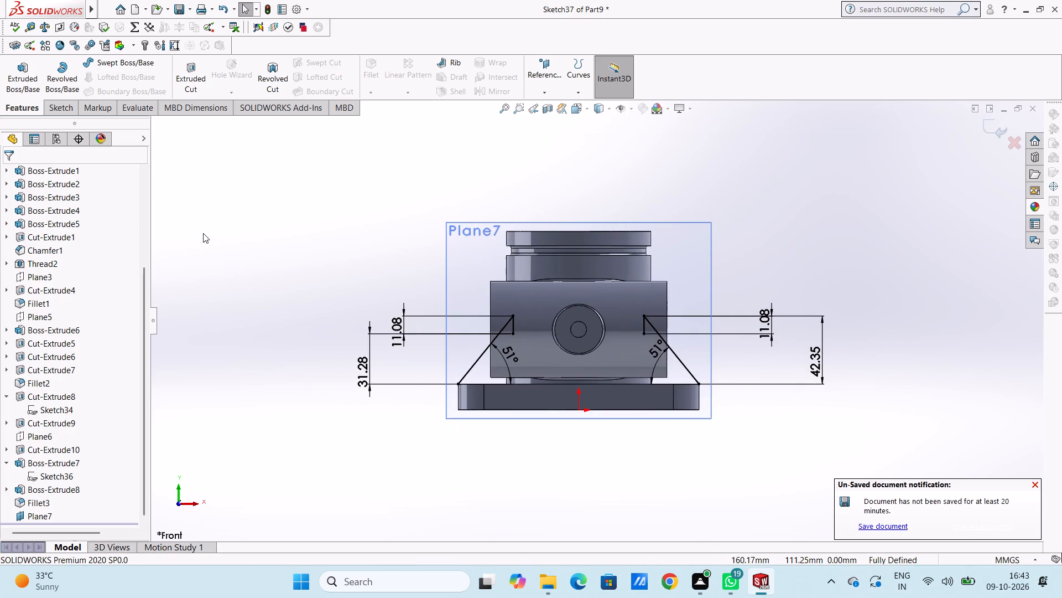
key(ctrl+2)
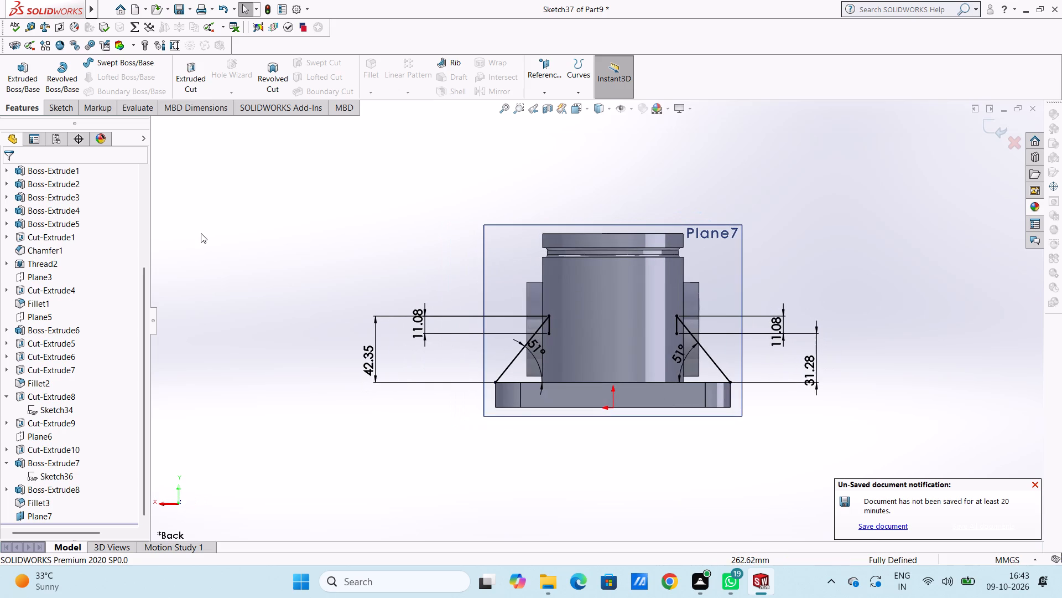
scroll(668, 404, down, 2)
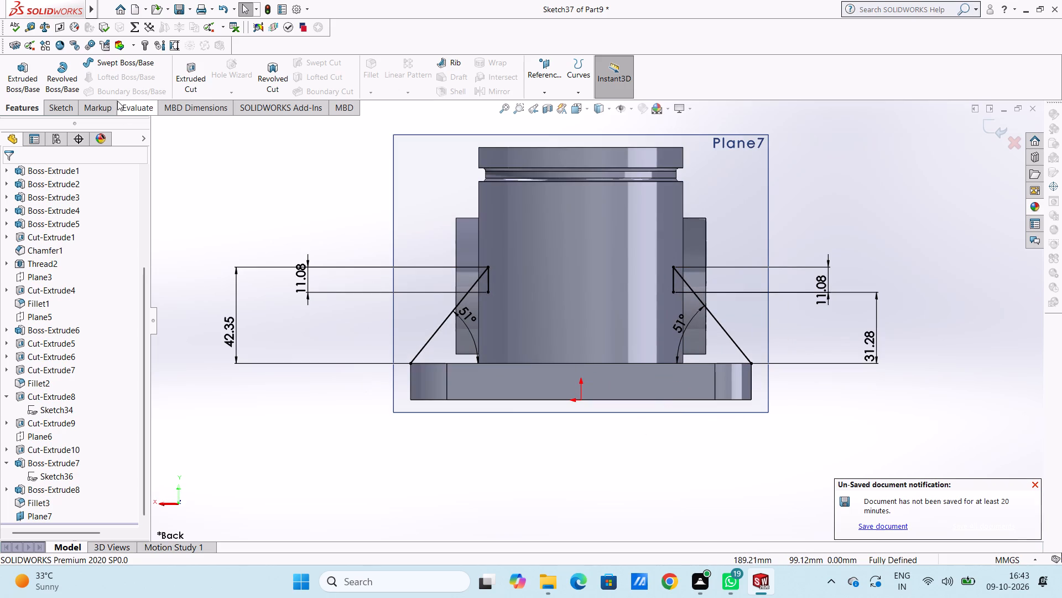
Close both rib triangles with about 34.3 mm horizontal lines along the plate's top edge and about 31.3 mm vertical lines up to the existing verticals.
click(58, 107)
click(100, 63)
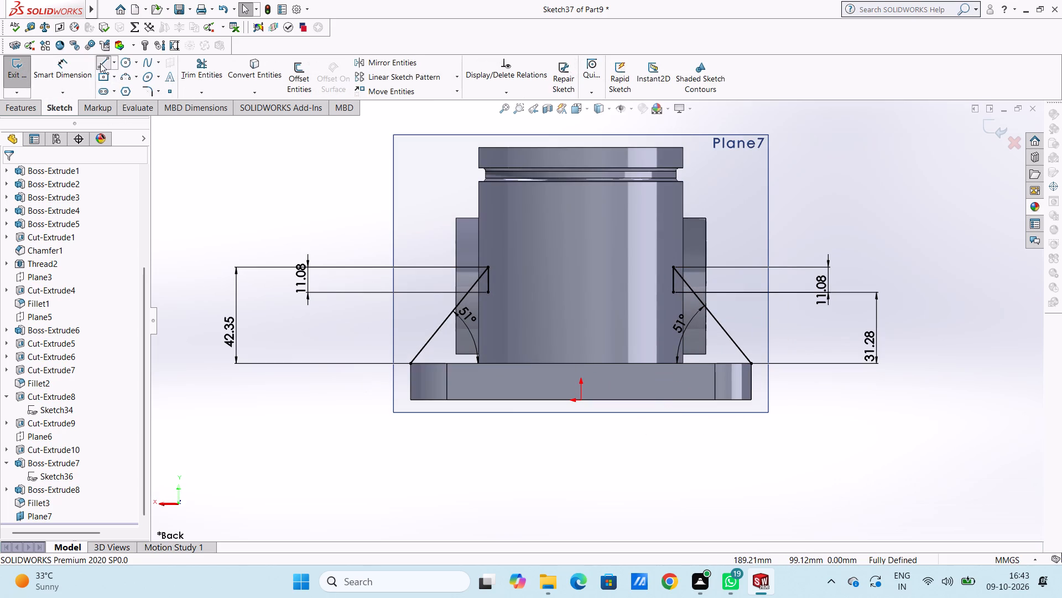
click(413, 365)
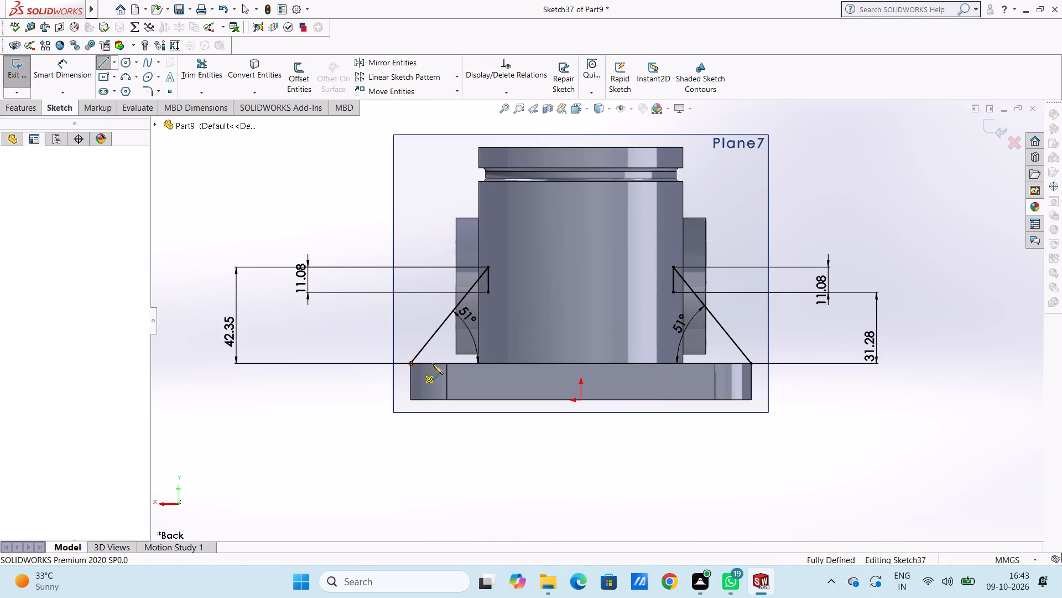
click(486, 364)
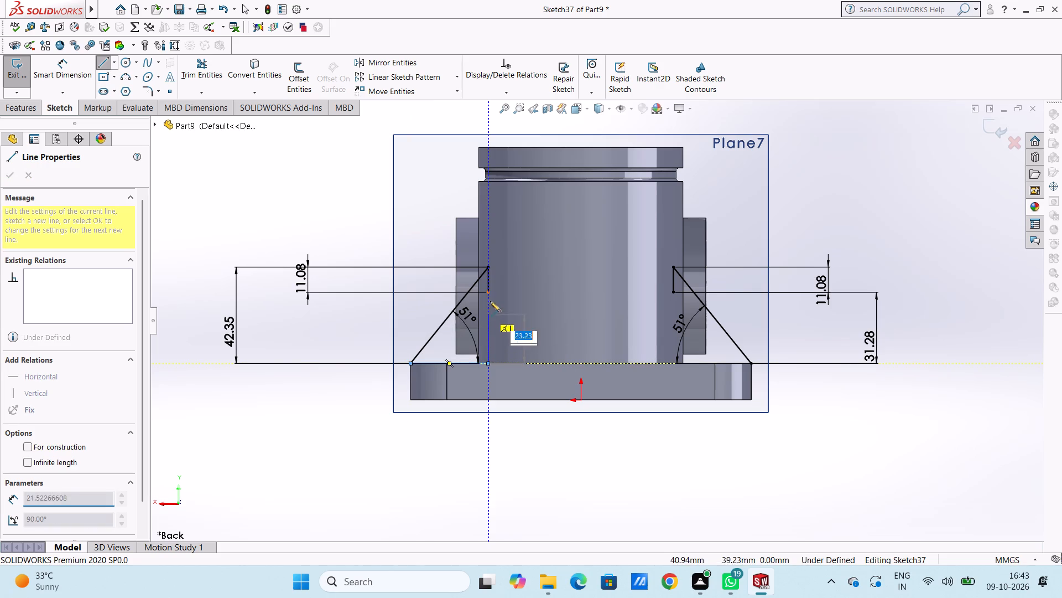
click(491, 291)
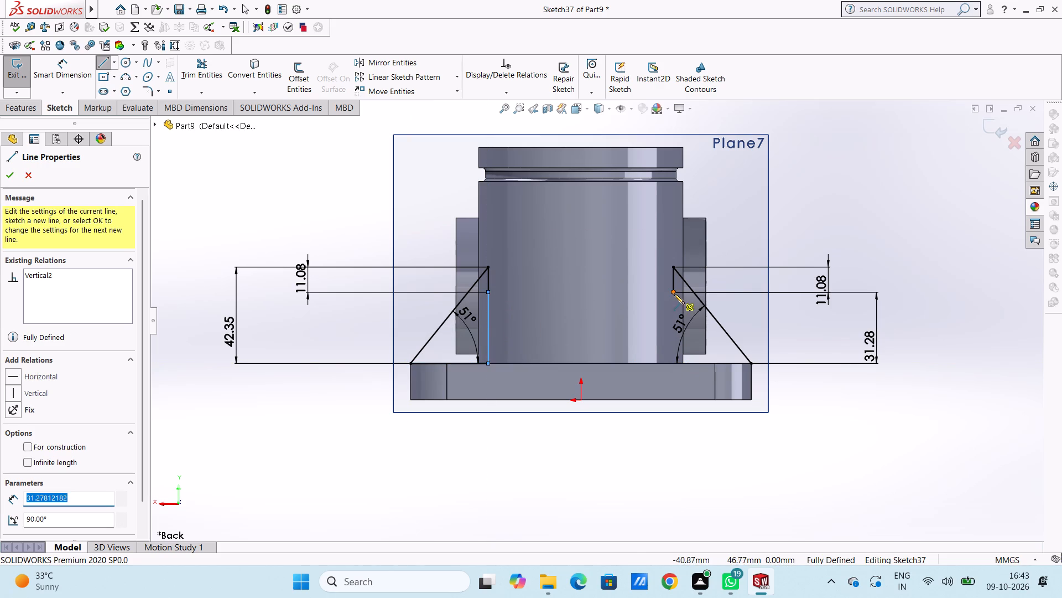
click(674, 293)
click(674, 364)
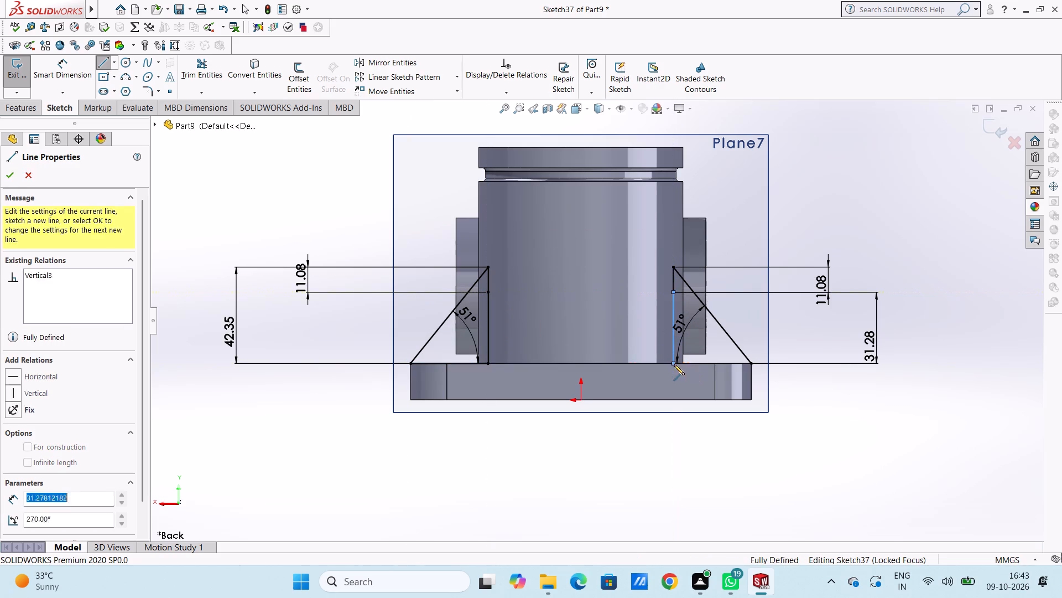
click(754, 363)
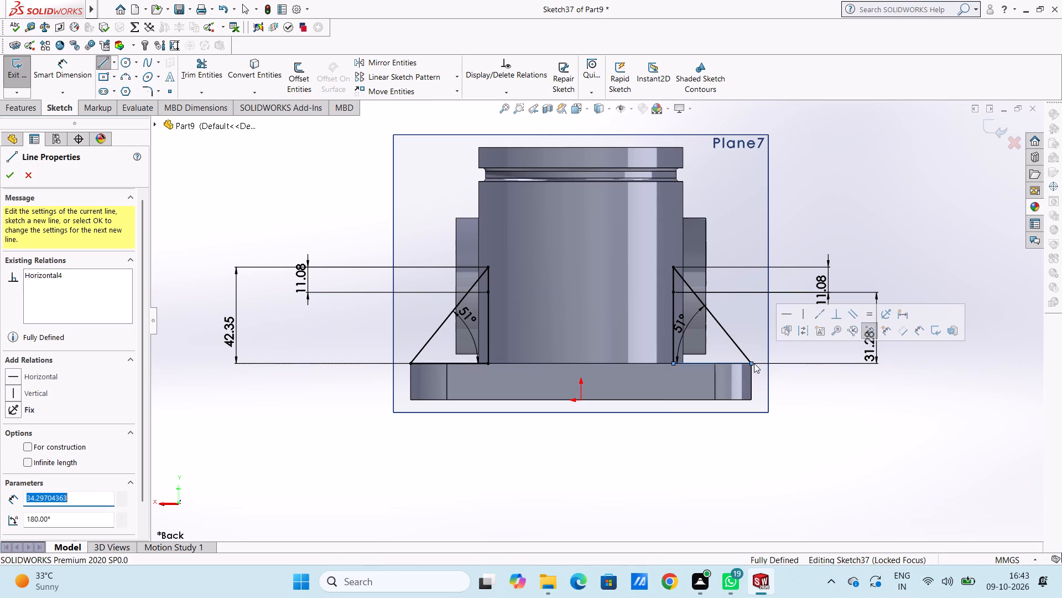
key(Escape)
key(Escape)
key(Escape)
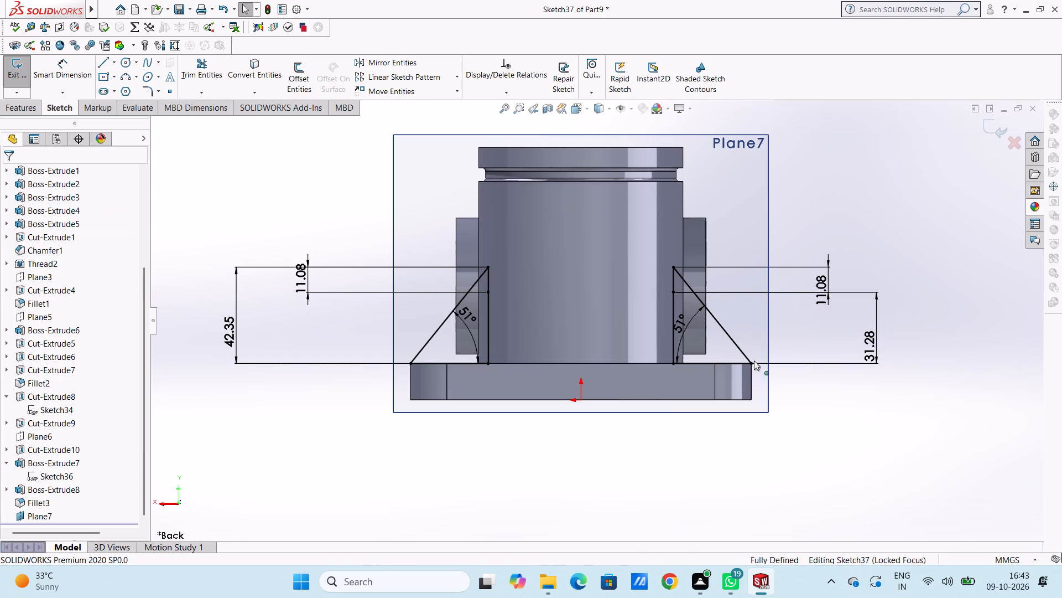
Extrude both closed rib triangles 8 mm as a Mid Plane boss merged with the body.
middle_drag(820, 210, 758, 384)
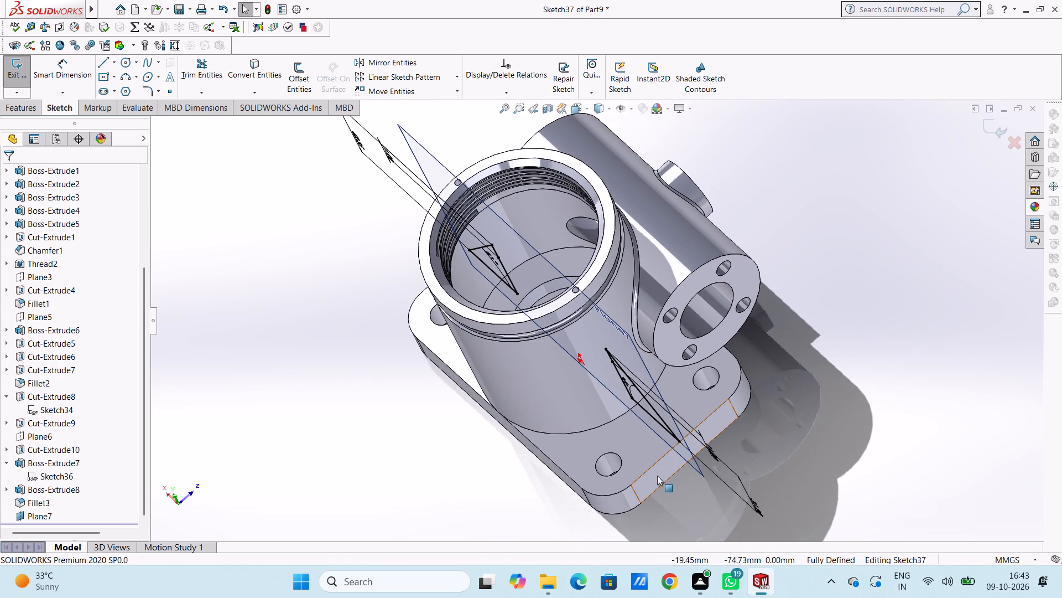
middle_drag(343, 306, 375, 334)
scroll(350, 317, down, 1)
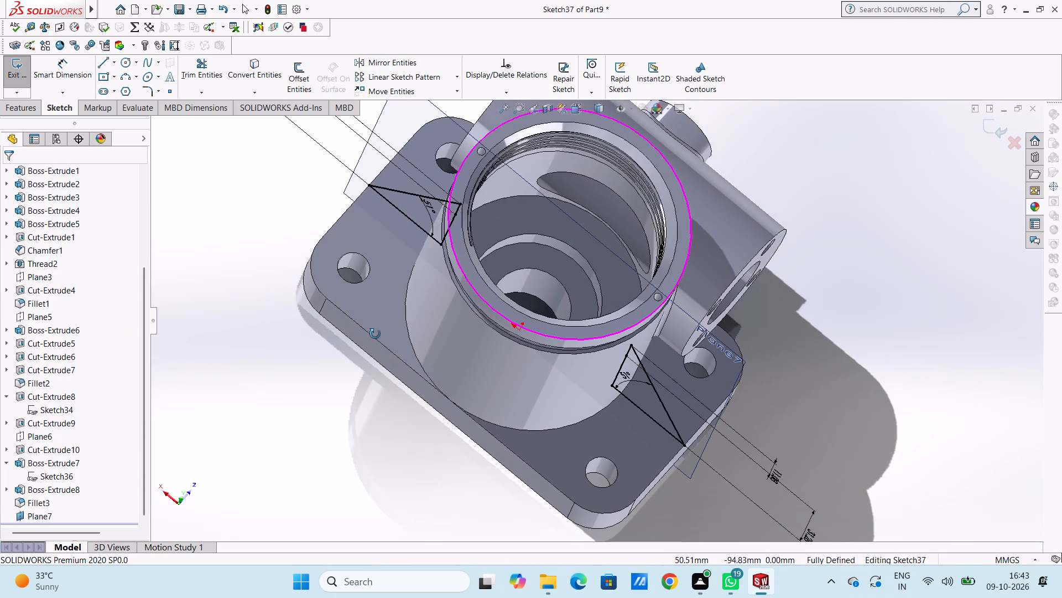
middle_drag(375, 334, 364, 287)
scroll(364, 287, up, 1)
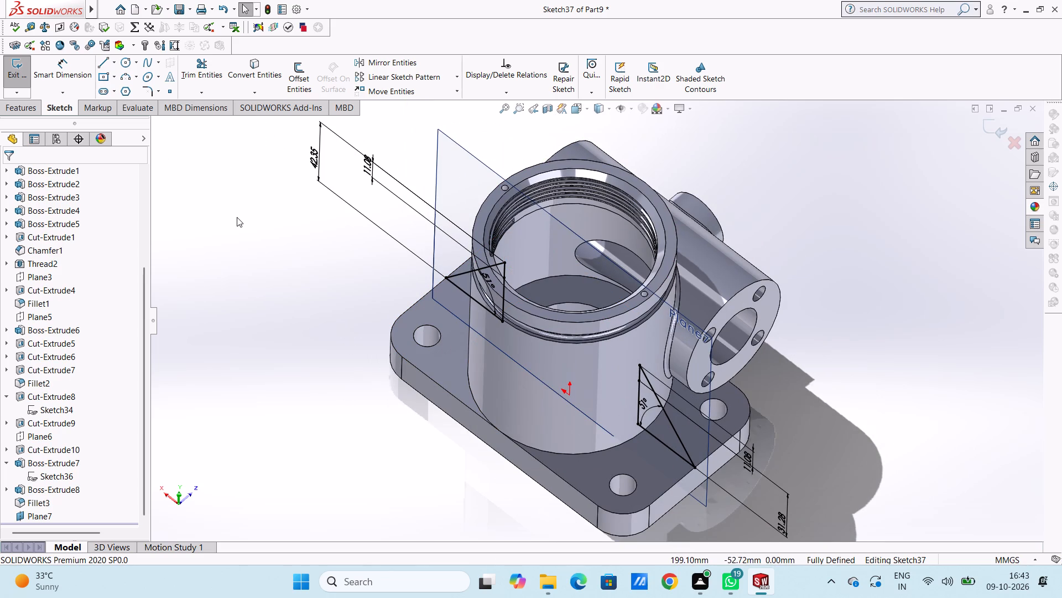
click(29, 106)
click(29, 74)
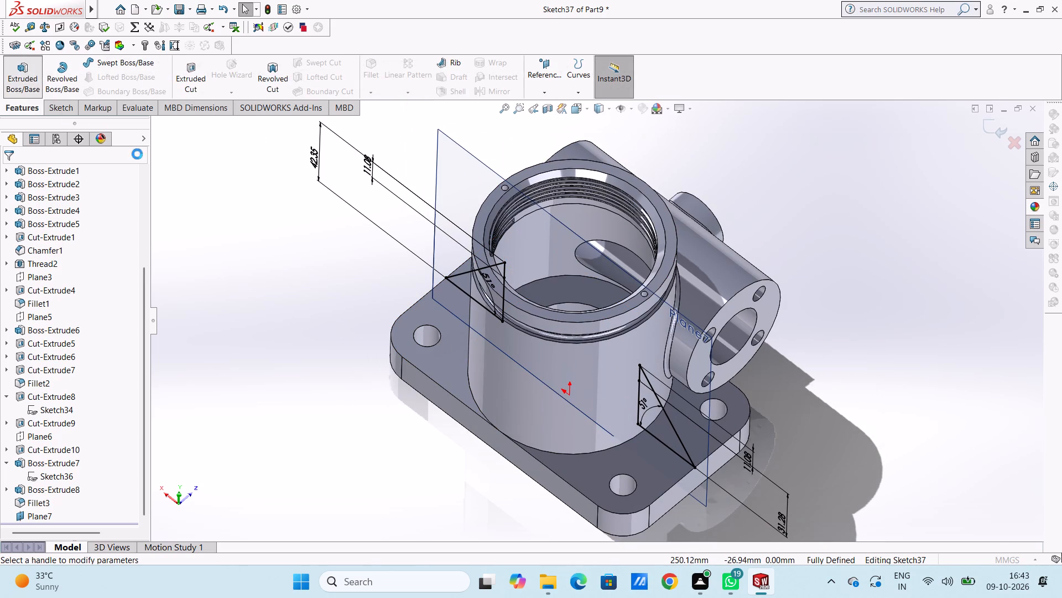
click(90, 213)
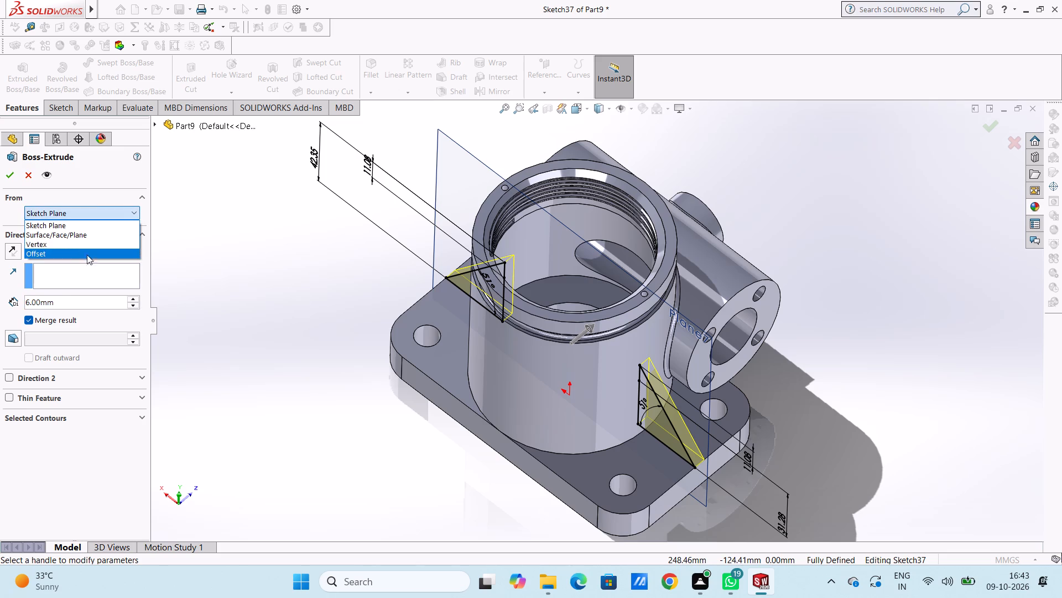
drag(244, 258, 233, 259)
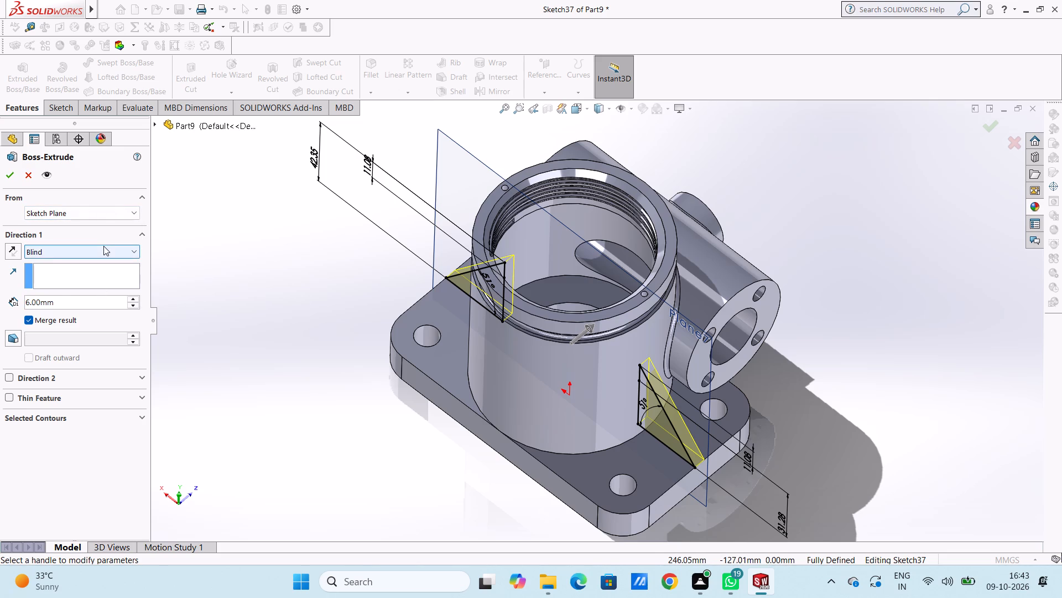
click(103, 246)
click(88, 334)
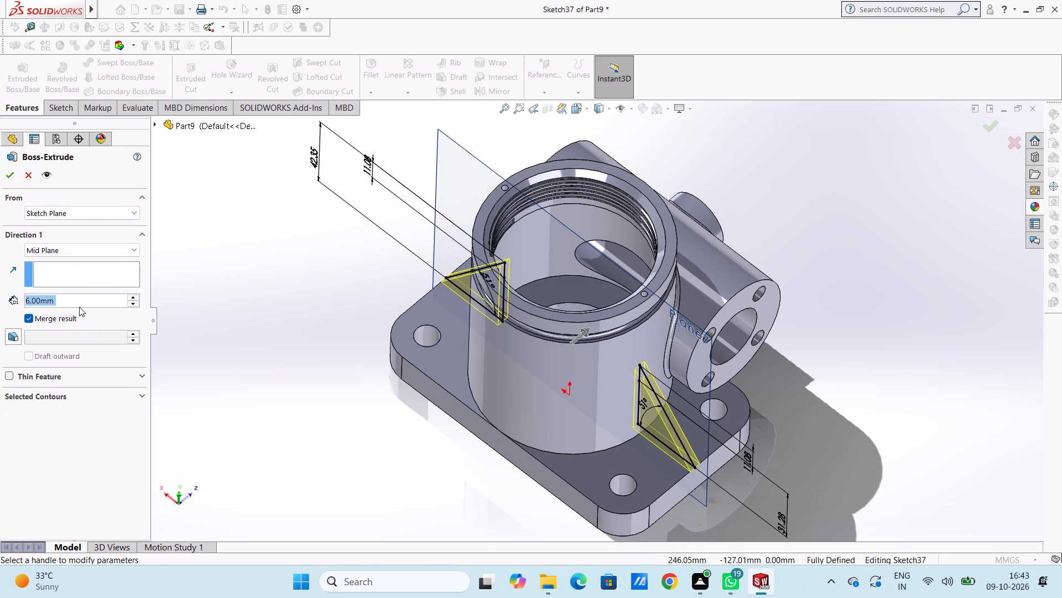
key(8)
key(Return)
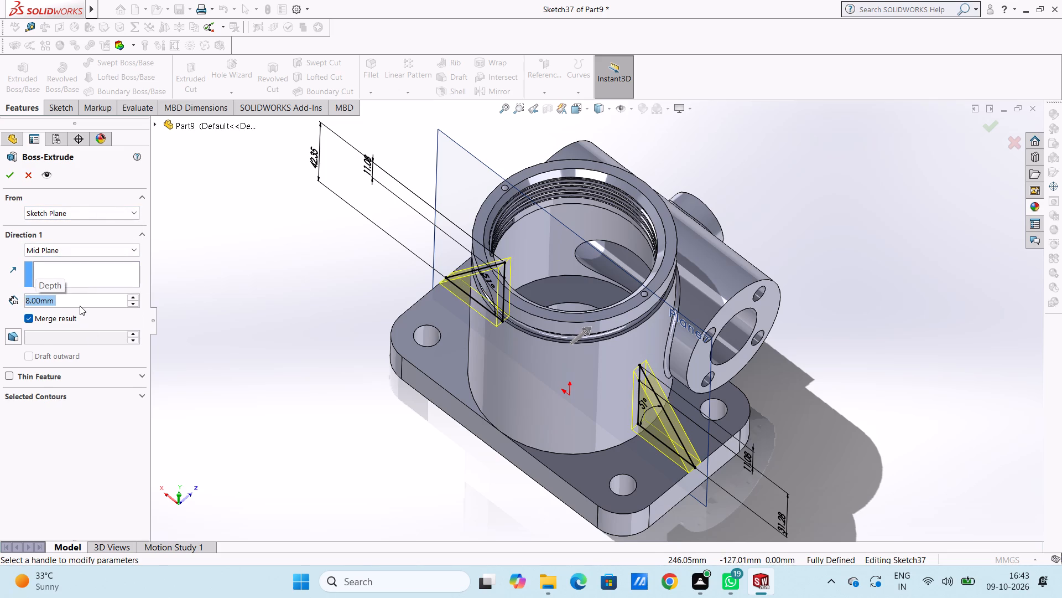
click(12, 177)
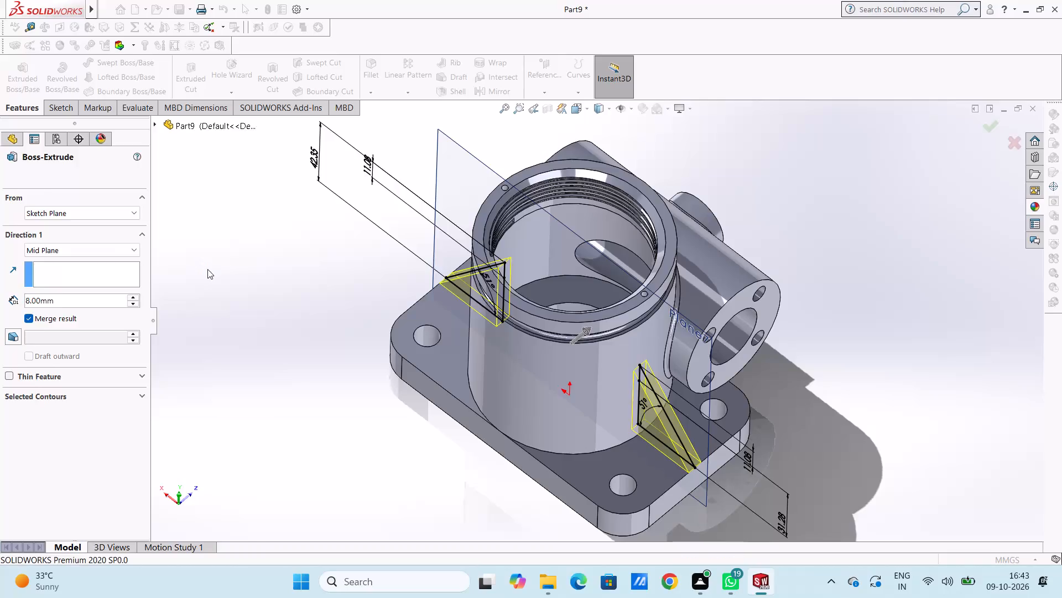
Hide Plane7.
click(208, 269)
scroll(58, 465, down, 3)
click(44, 507)
click(70, 495)
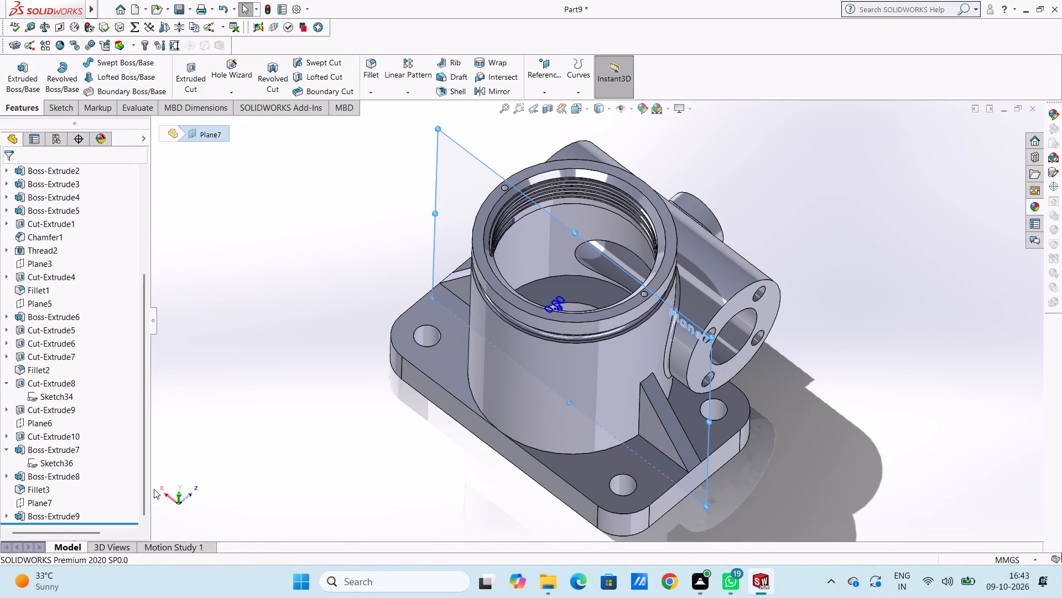
click(269, 462)
Examine both ribs and their junctions with the cylinder and base plate from all around the part.
middle_drag(260, 306, 261, 399)
middle_drag(290, 268, 336, 315)
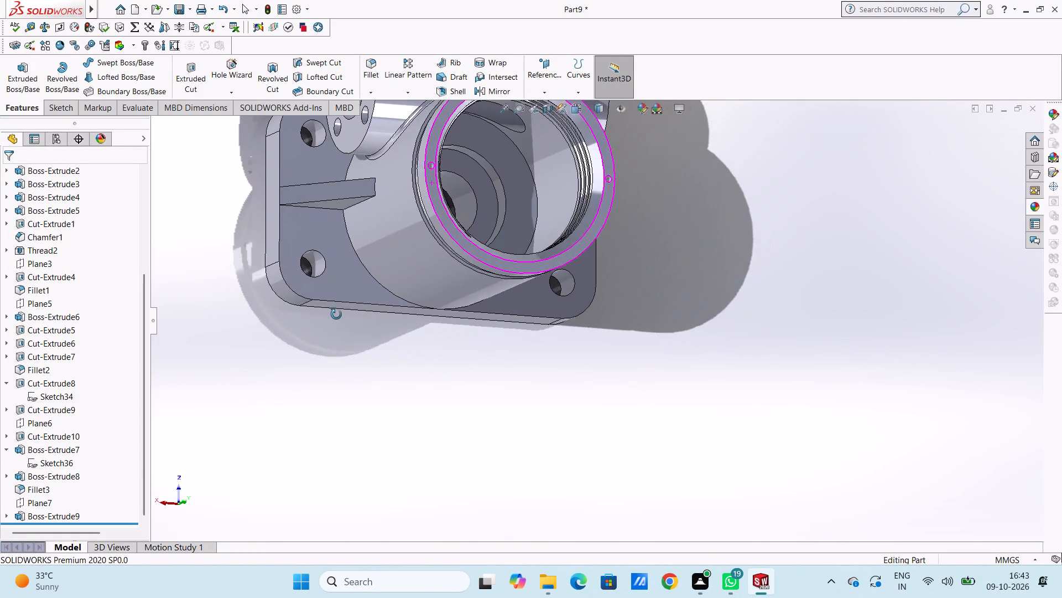
middle_drag(336, 315, 302, 314)
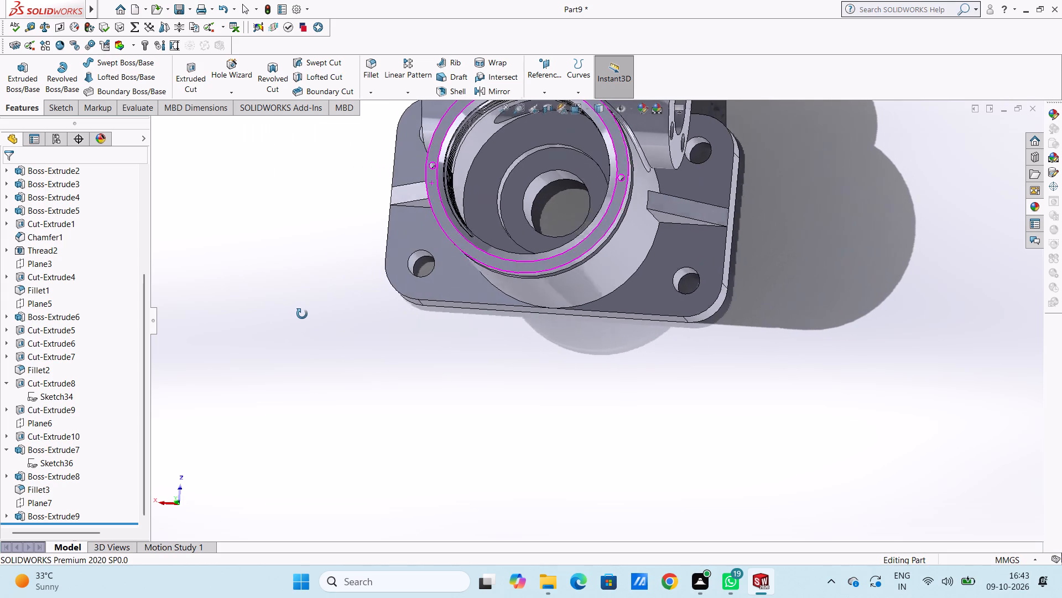
middle_drag(302, 314, 274, 251)
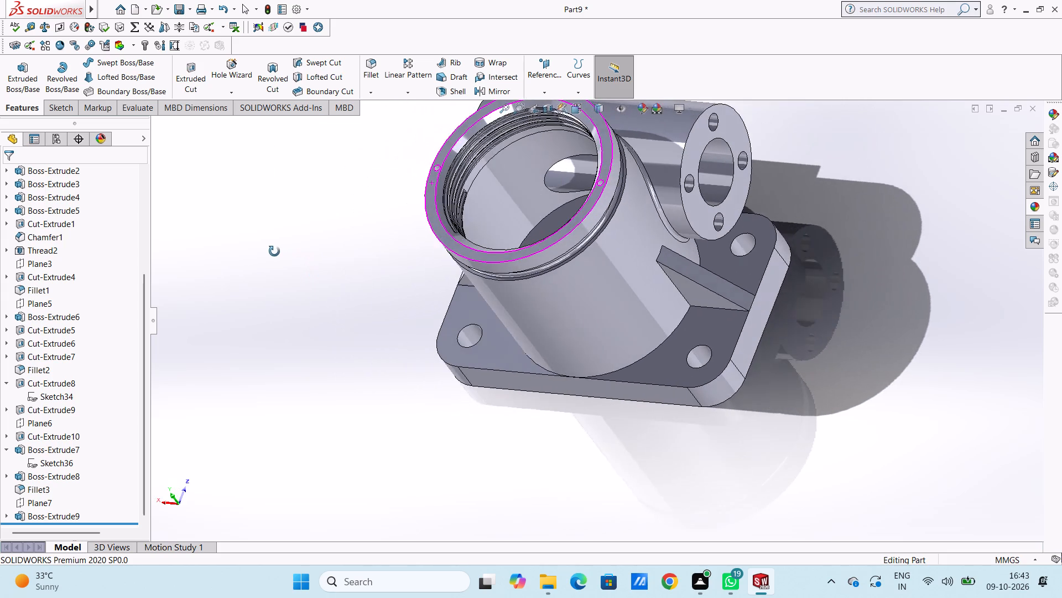
middle_drag(274, 251, 274, 252)
scroll(601, 243, down, 5)
scroll(673, 281, down, 5)
middle_drag(694, 415, 704, 357)
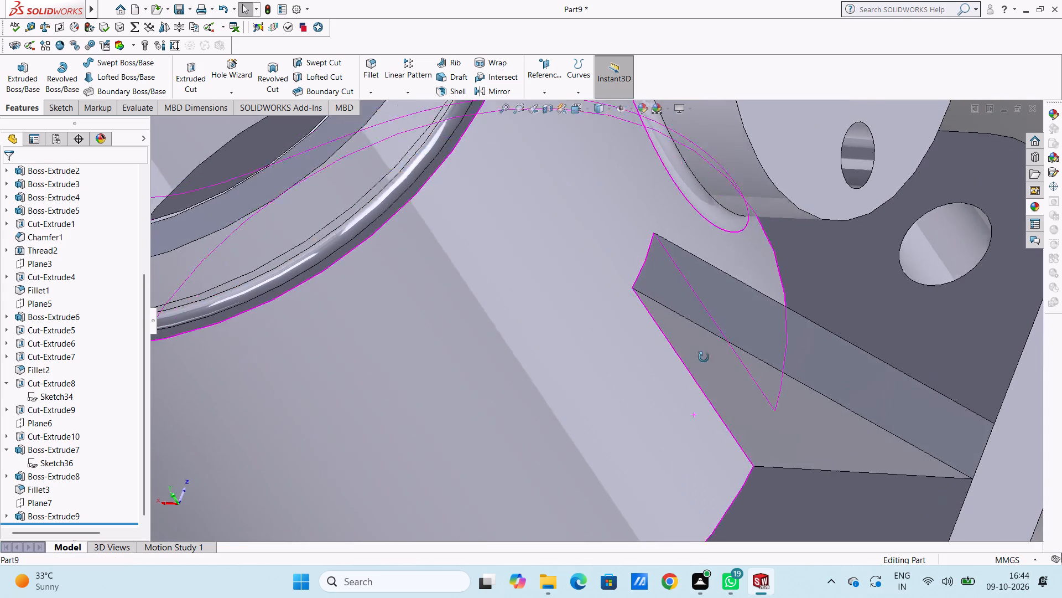
middle_drag(704, 357, 780, 280)
scroll(743, 286, up, 4)
middle_drag(519, 354, 517, 355)
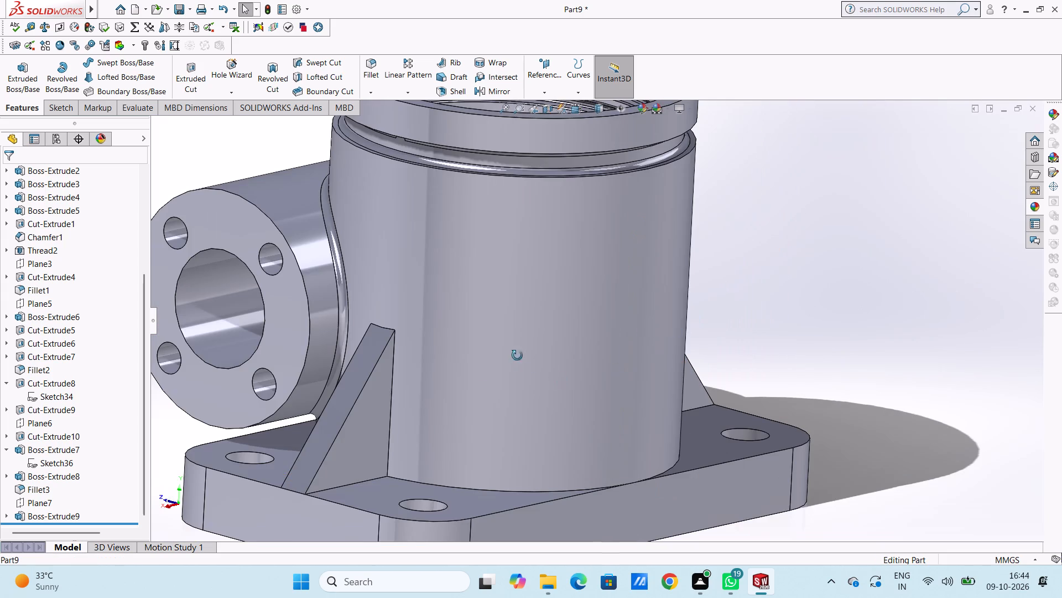
middle_drag(517, 355, 464, 461)
middle_drag(478, 214, 508, 339)
scroll(518, 224, up, 4)
middle_drag(519, 181, 518, 181)
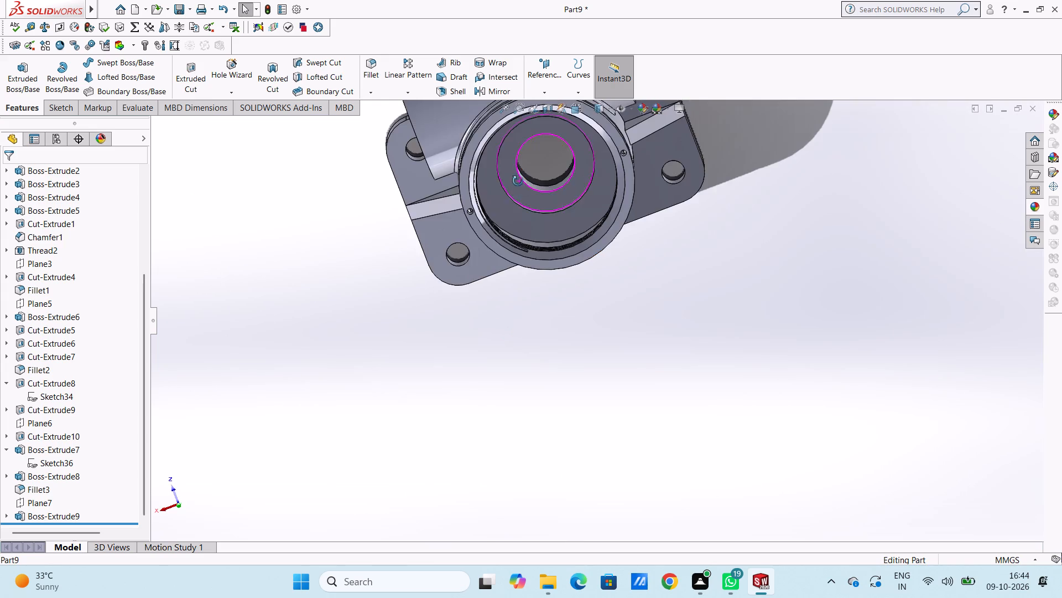
middle_drag(518, 181, 507, 138)
scroll(510, 172, up, 5)
middle_drag(681, 407, 702, 277)
key(ctrl+7)
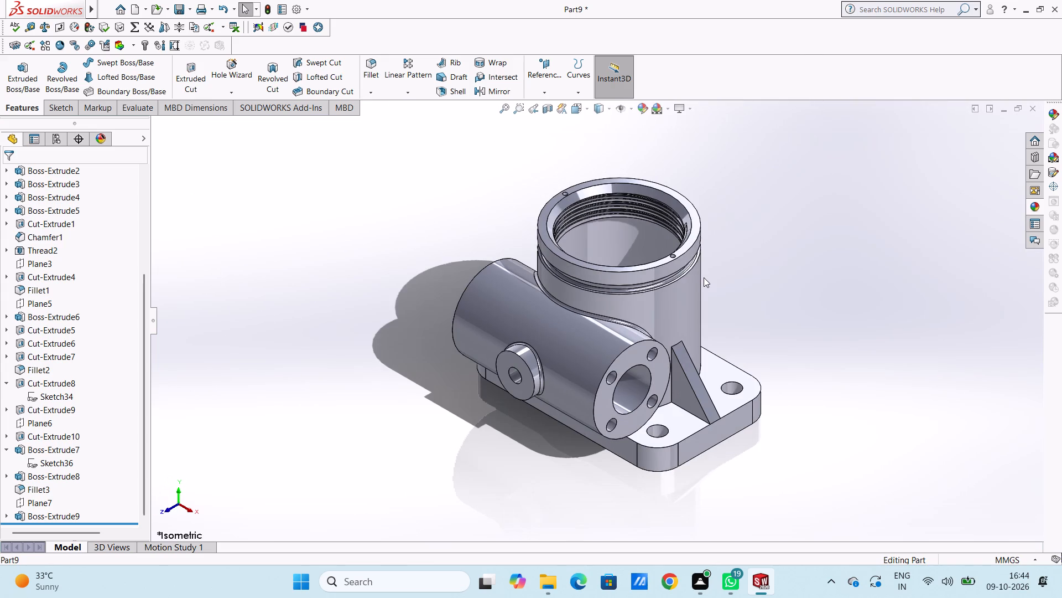
key(Escape)
key(Escape)
Set up a 1.5 mm fillet on the cylinder's outer face and both base edges of the rib beside the drilled tube end.
scroll(670, 378, up, 1)
scroll(671, 389, down, 5)
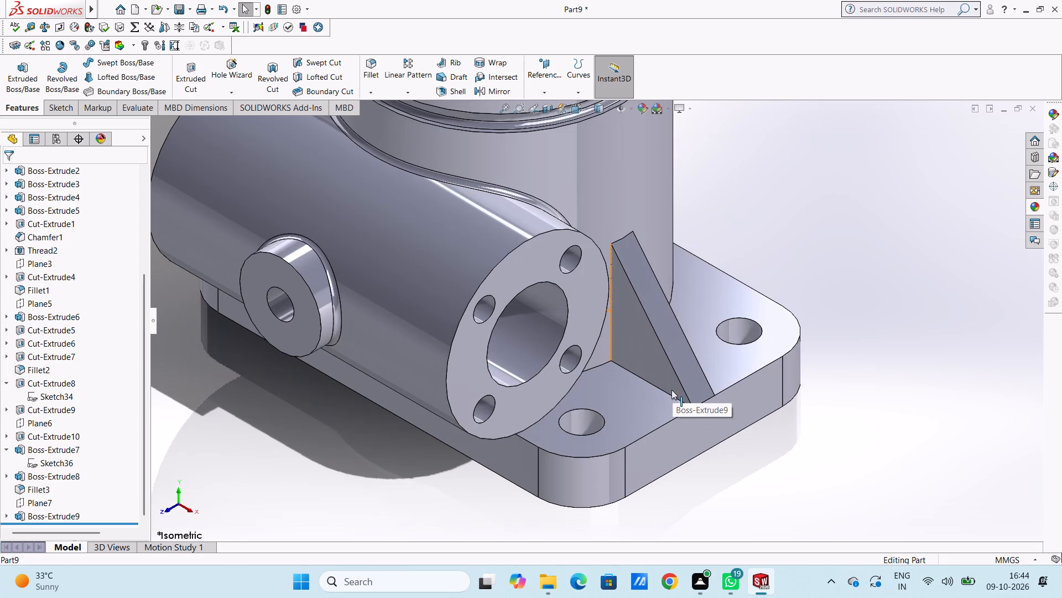
click(367, 60)
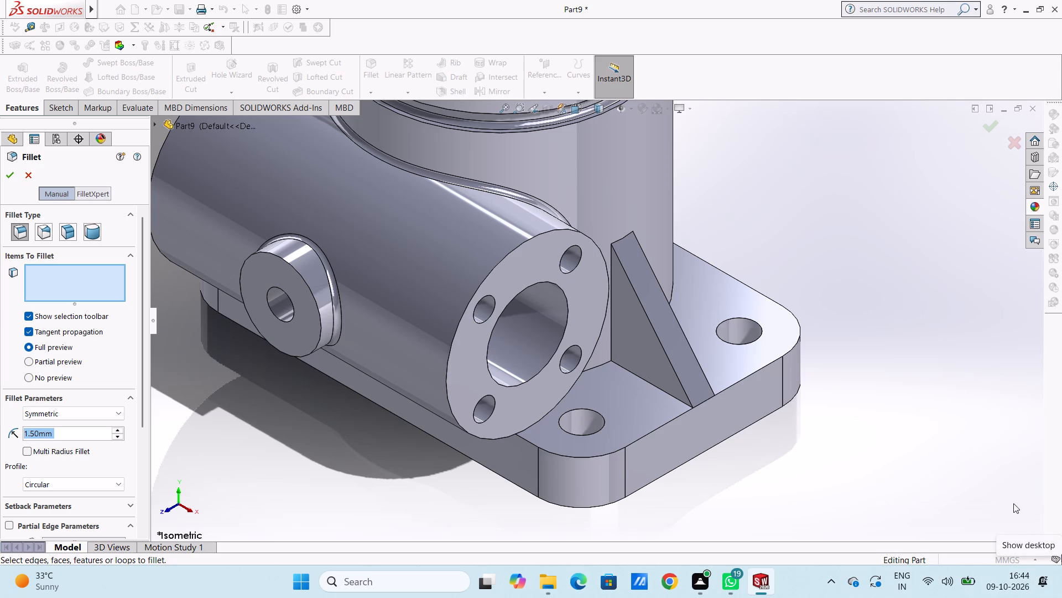
click(598, 364)
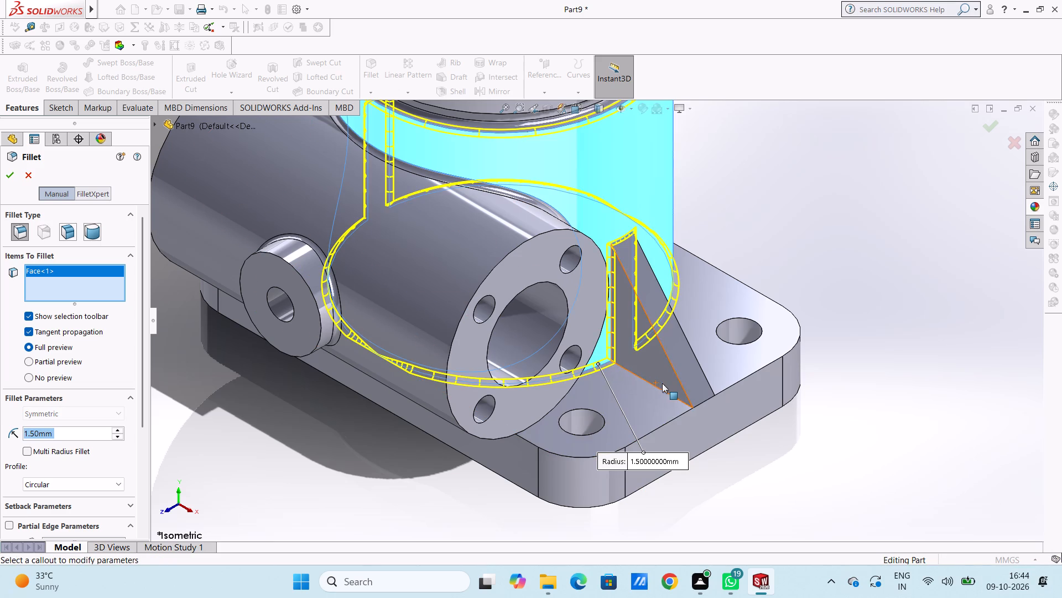
click(665, 391)
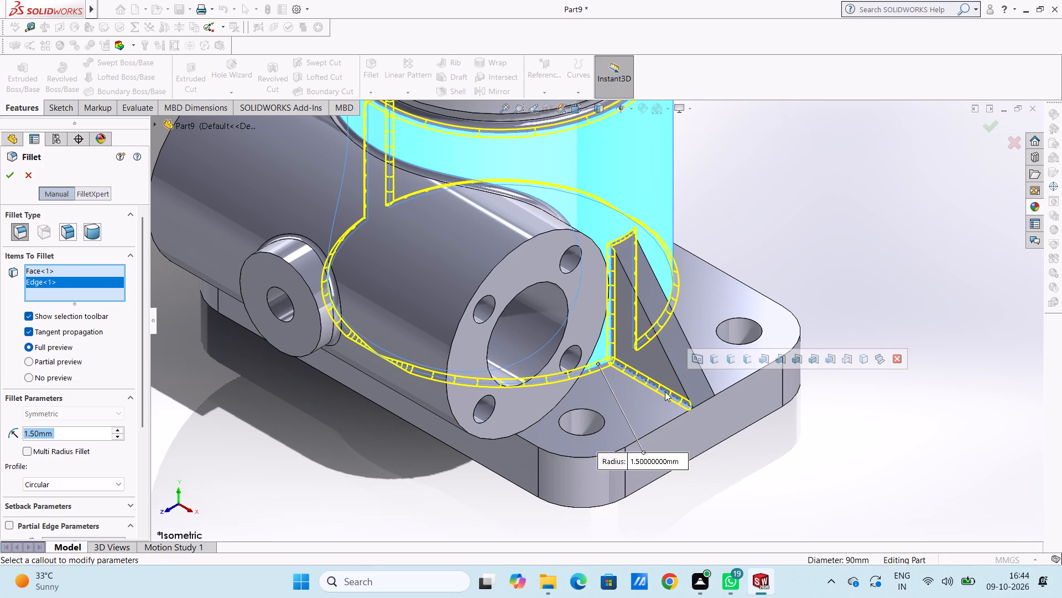
middle_drag(799, 233, 723, 306)
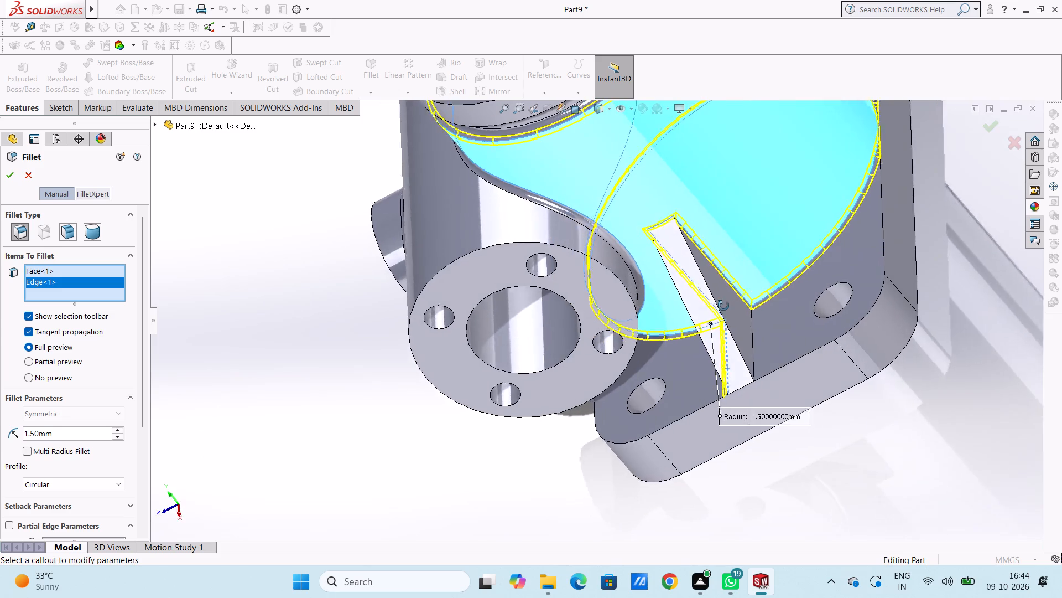
middle_drag(723, 306, 719, 312)
click(782, 324)
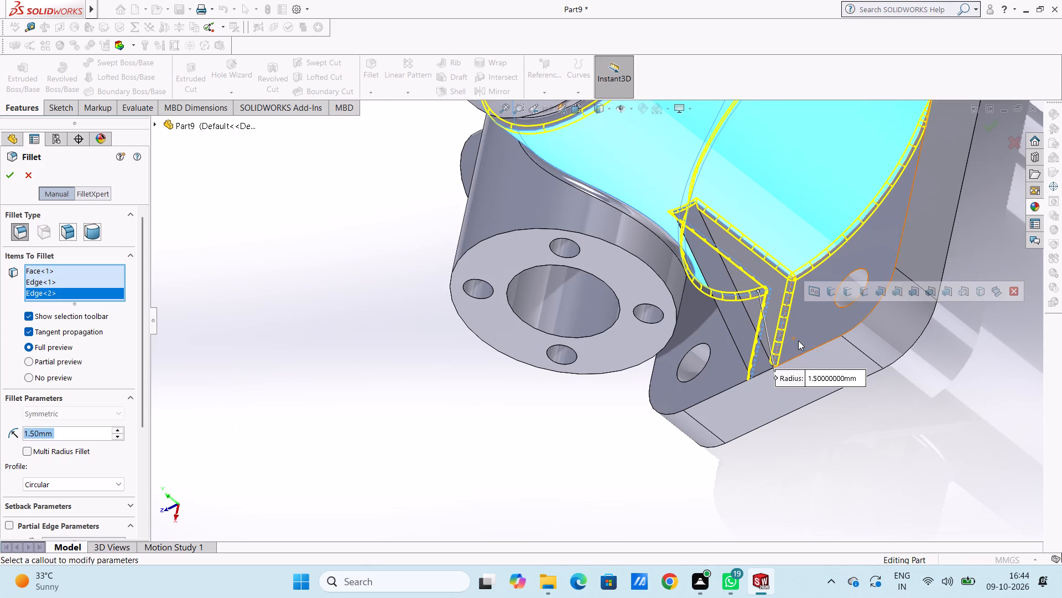
click(804, 352)
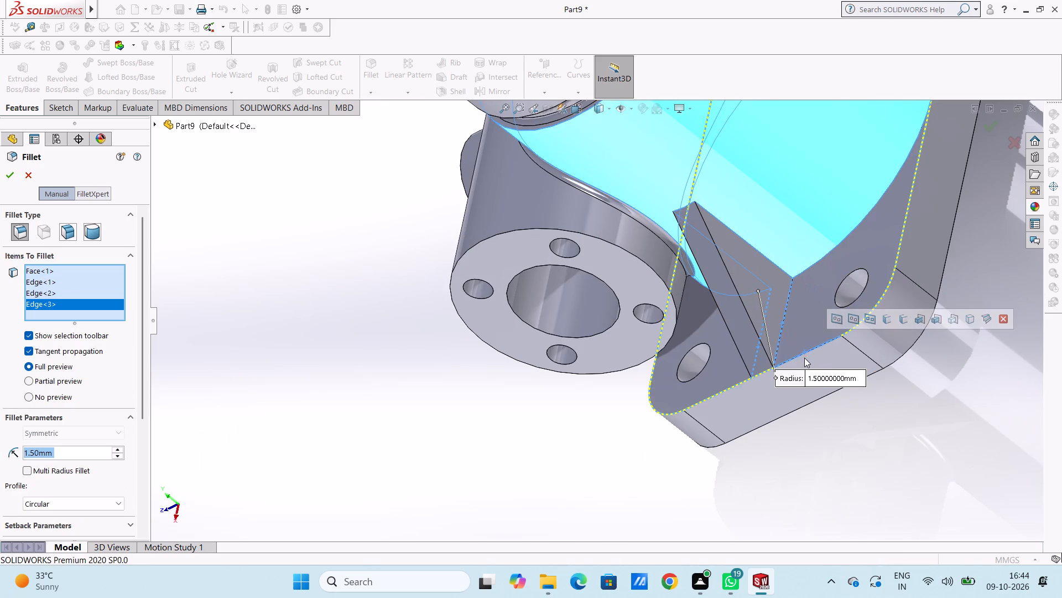
scroll(804, 358, up, 4)
middle_drag(789, 365, 810, 311)
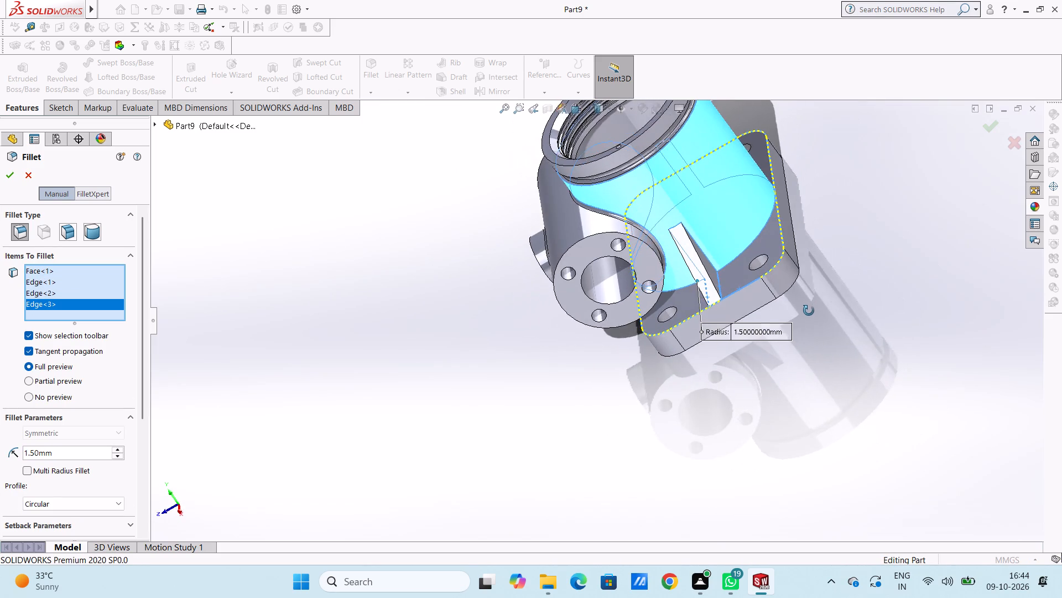
scroll(802, 306, down, 1)
scroll(726, 297, down, 3)
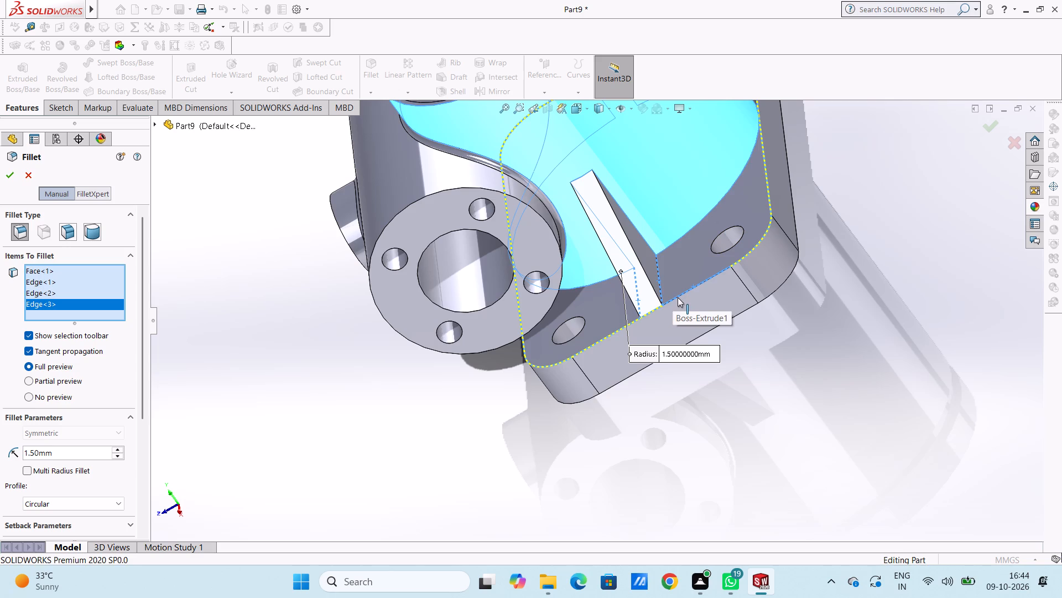
click(678, 297)
scroll(730, 336, up, 3)
scroll(762, 98, up, 1)
Add both base edges of the opposite rib to the 1.5 mm fillet selection and apply the fillet.
middle_drag(762, 98, 731, 168)
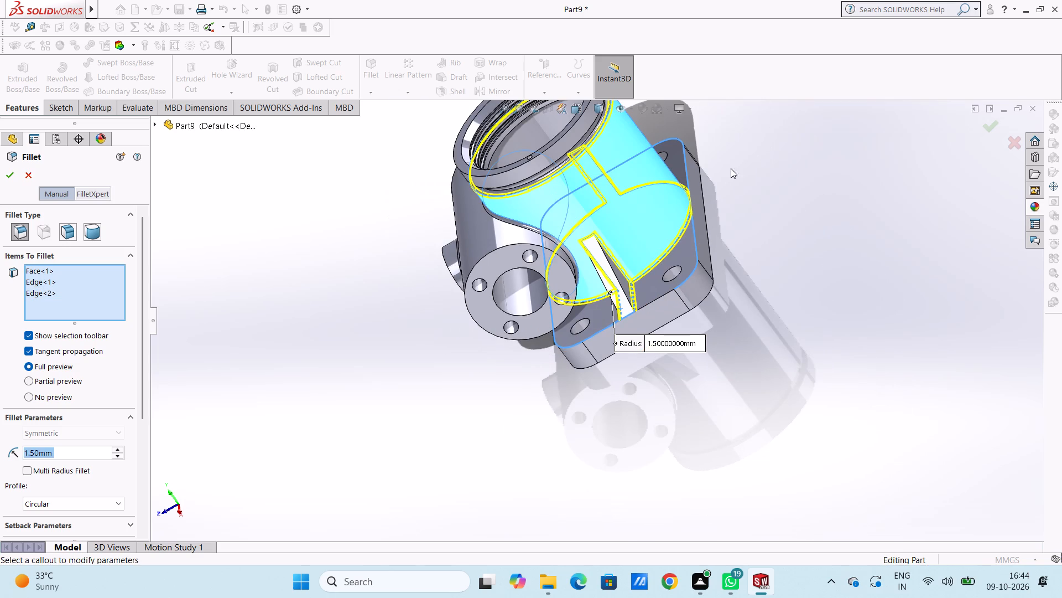
middle_drag(731, 168, 730, 178)
middle_drag(749, 164, 700, 285)
scroll(804, 185, up, 3)
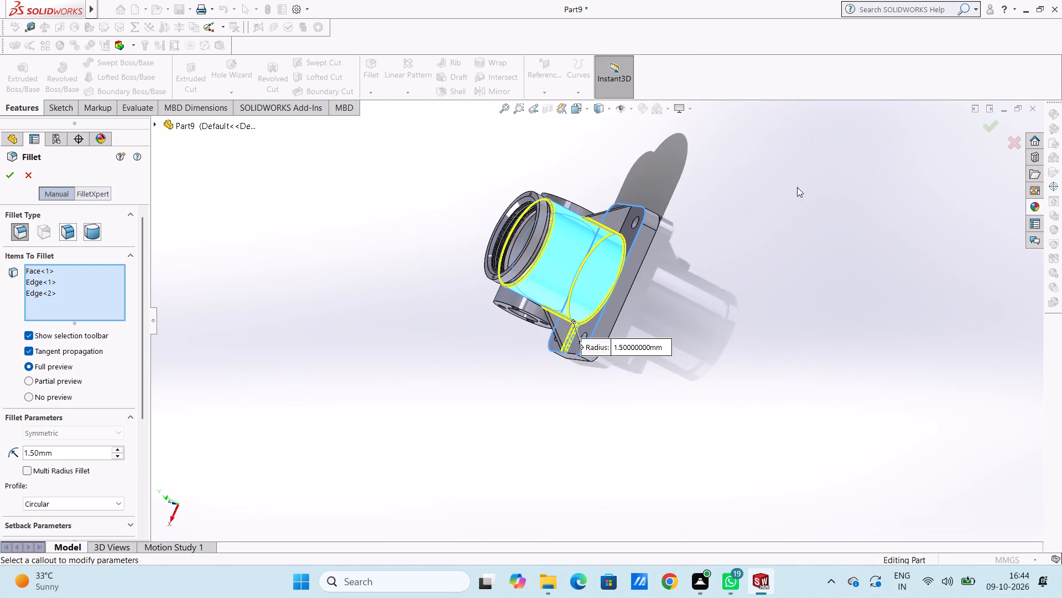
scroll(676, 184, down, 5)
middle_drag(615, 188, 602, 327)
scroll(545, 334, down, 2)
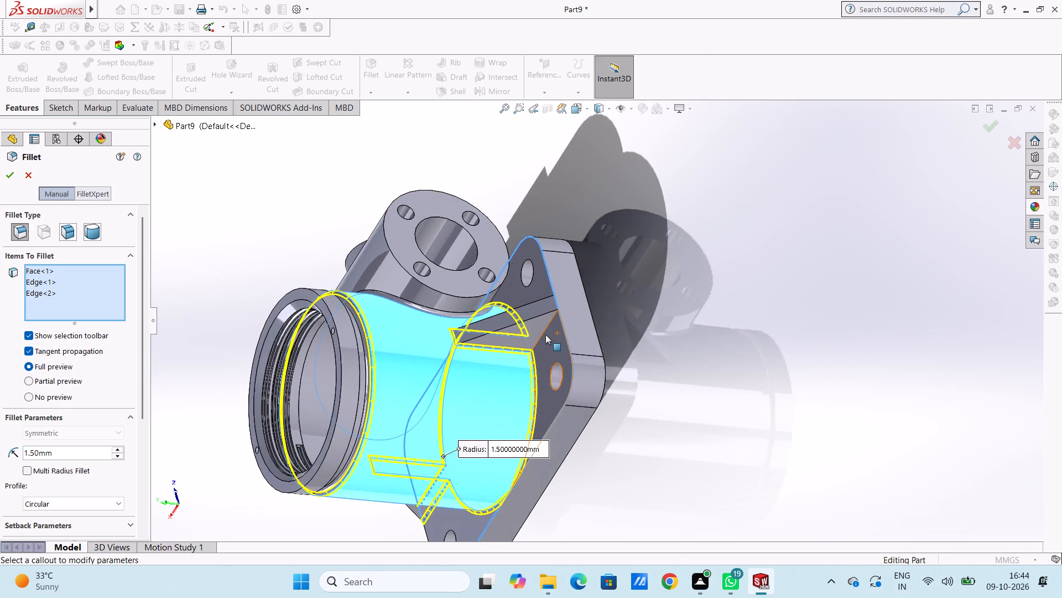
scroll(545, 334, down, 2)
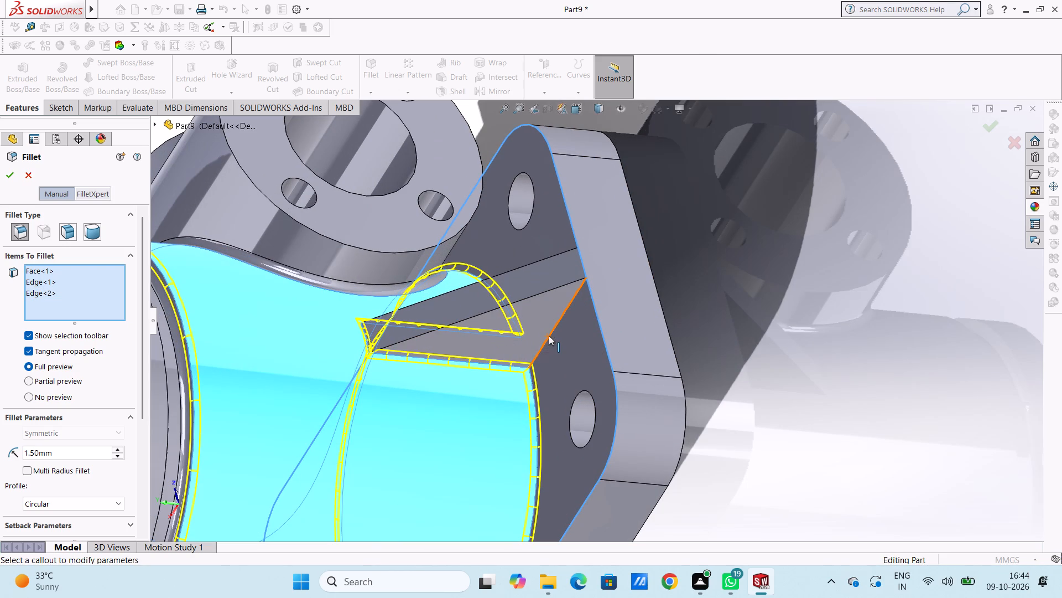
click(549, 336)
middle_drag(617, 199, 701, 409)
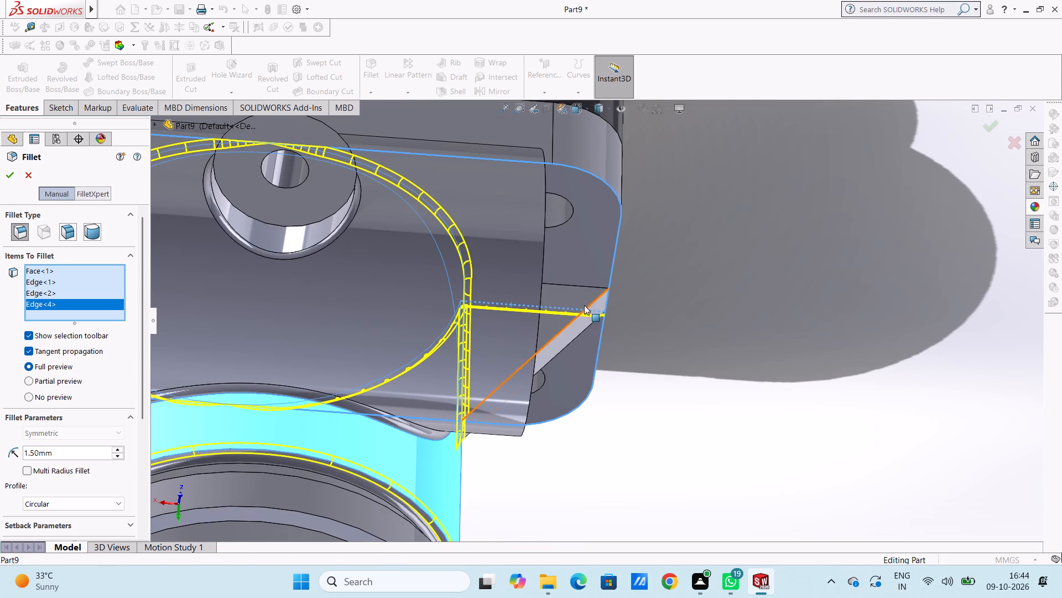
click(594, 285)
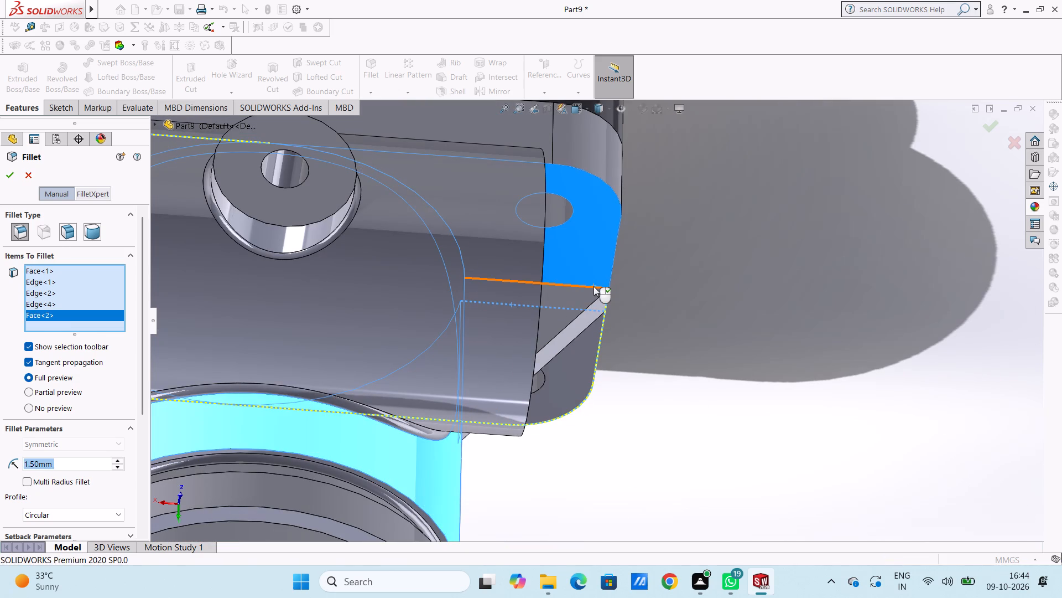
click(594, 286)
click(594, 288)
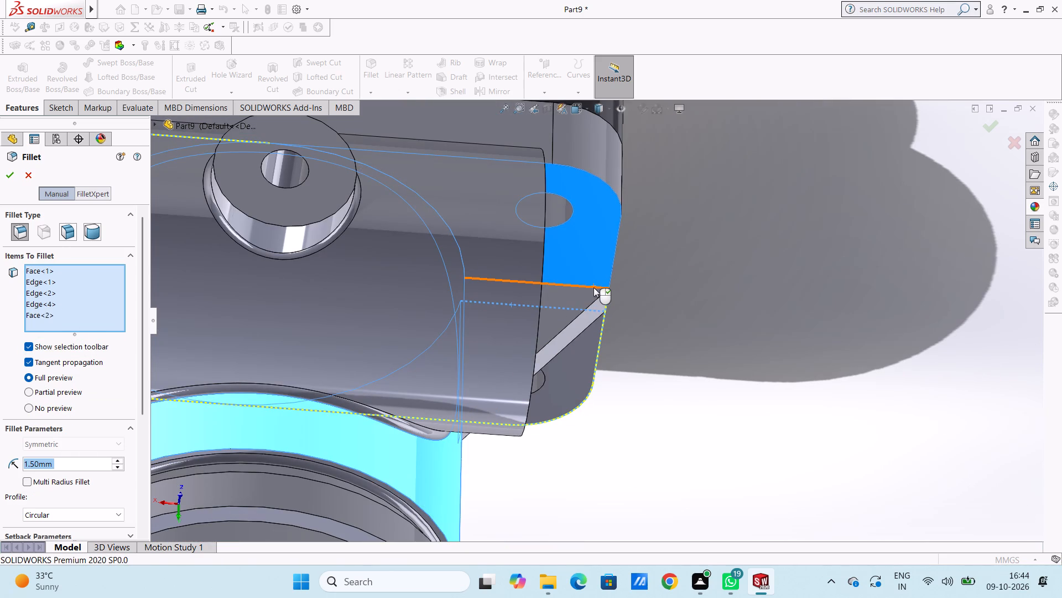
click(594, 287)
click(592, 270)
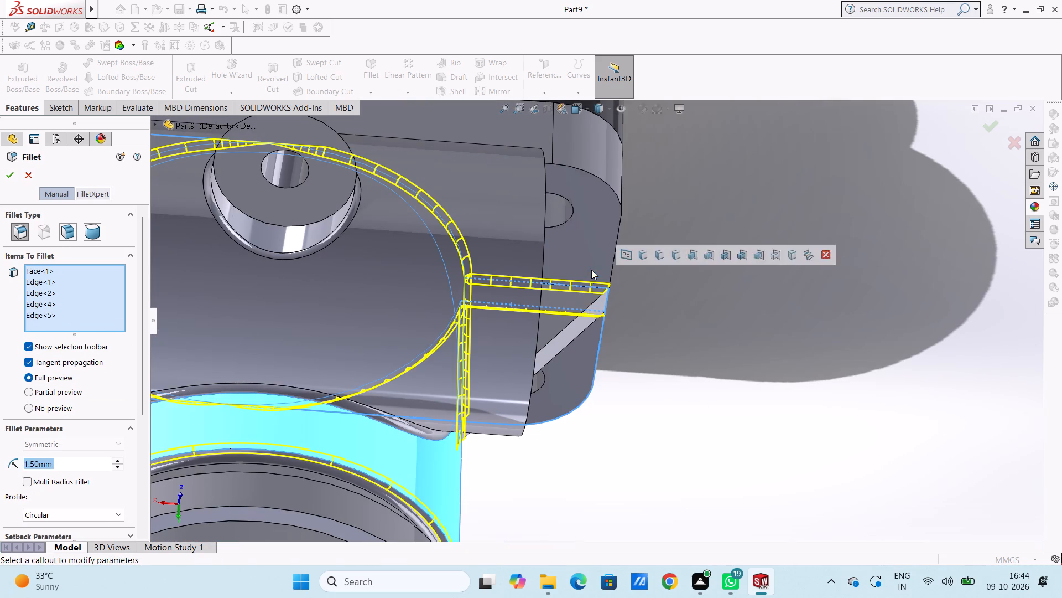
scroll(632, 322, up, 4)
middle_drag(668, 360, 641, 232)
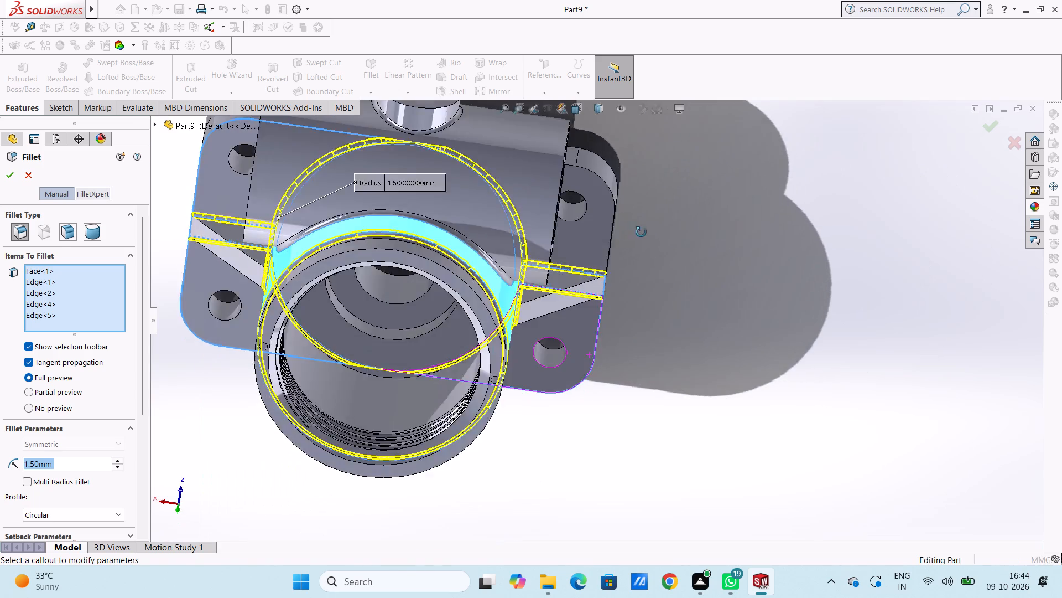
middle_drag(641, 232, 637, 221)
click(13, 176)
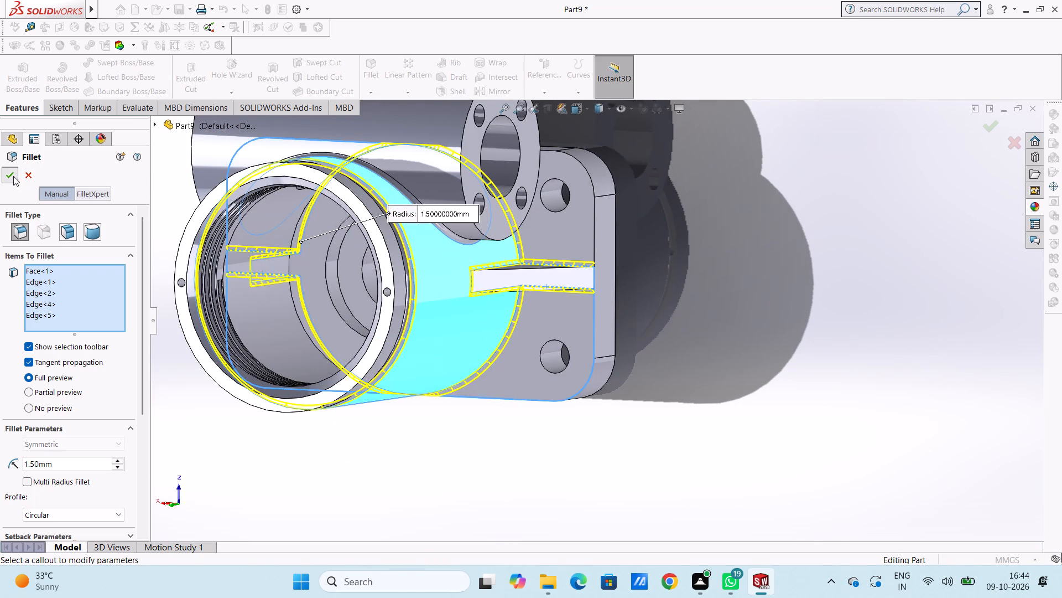
Examine the filleted rib, cylinder and base plate junctions from all around the part.
scroll(696, 308, up, 4)
scroll(700, 355, up, 1)
middle_drag(700, 355, 742, 250)
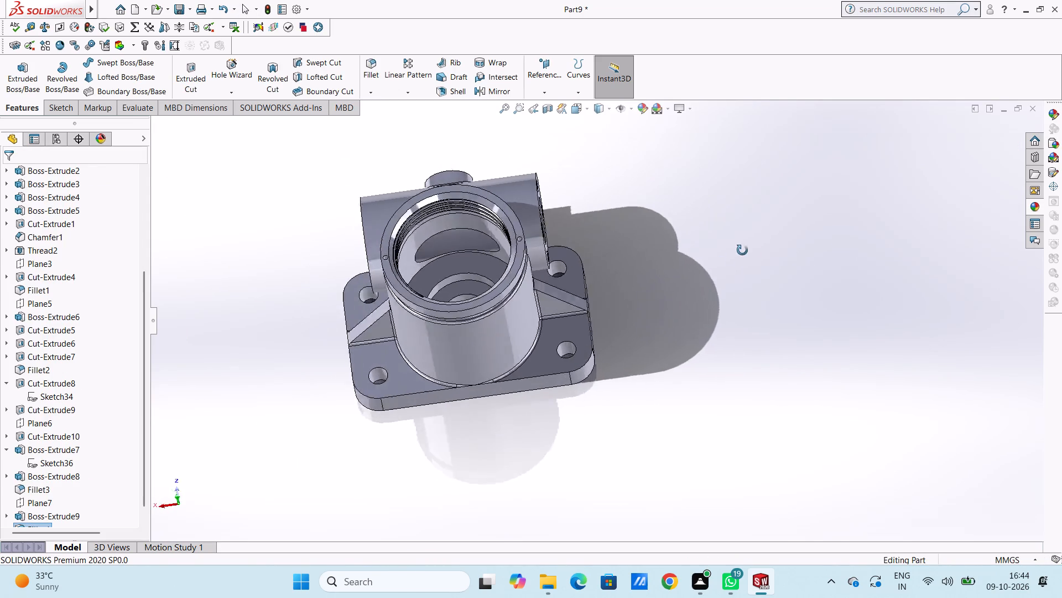
middle_drag(742, 250, 749, 237)
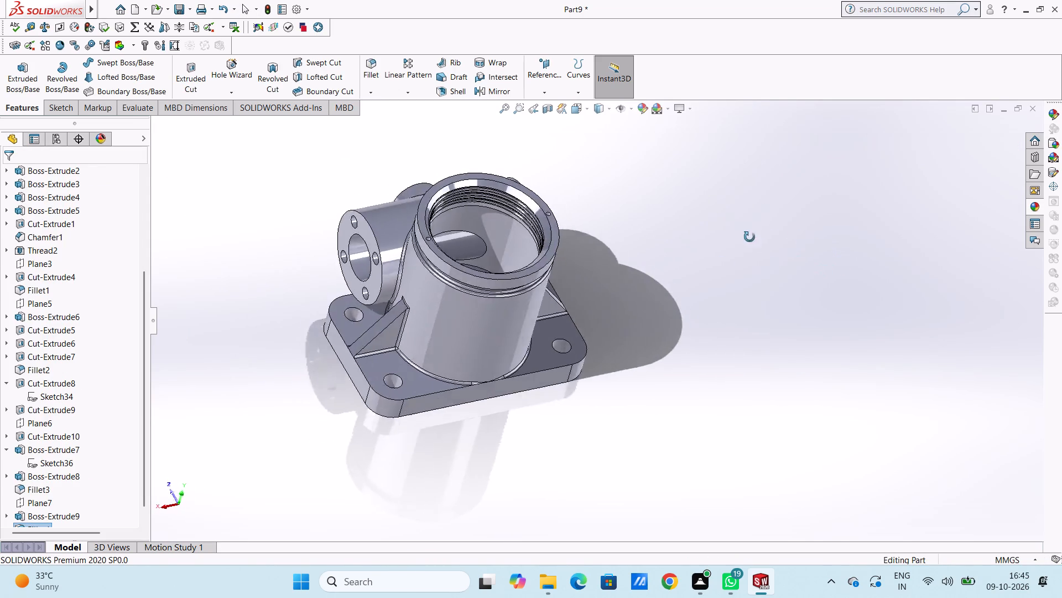
middle_drag(749, 237, 702, 207)
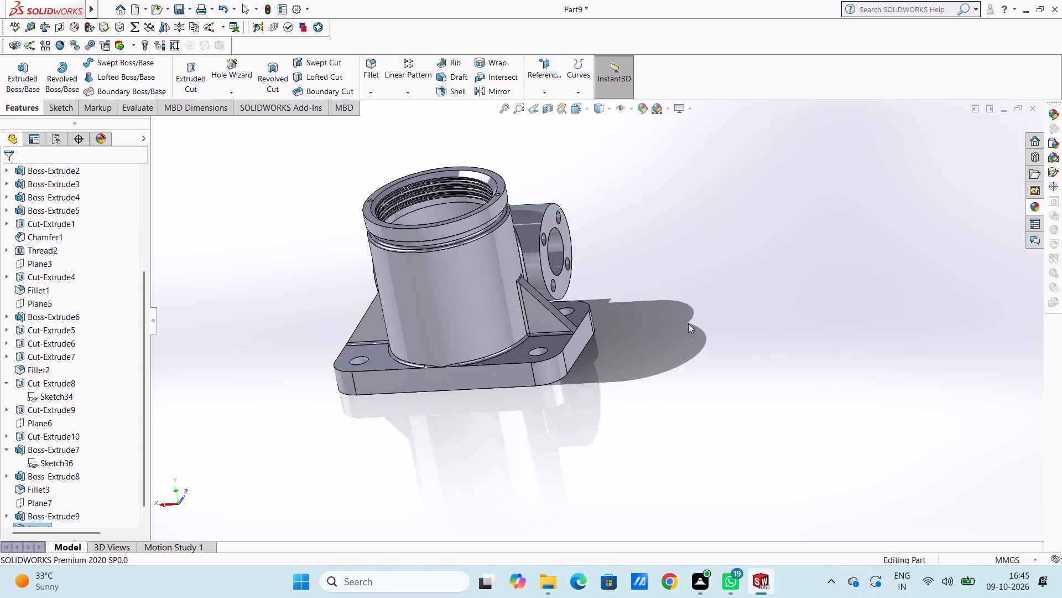
middle_drag(688, 323, 920, 282)
middle_drag(632, 355, 619, 275)
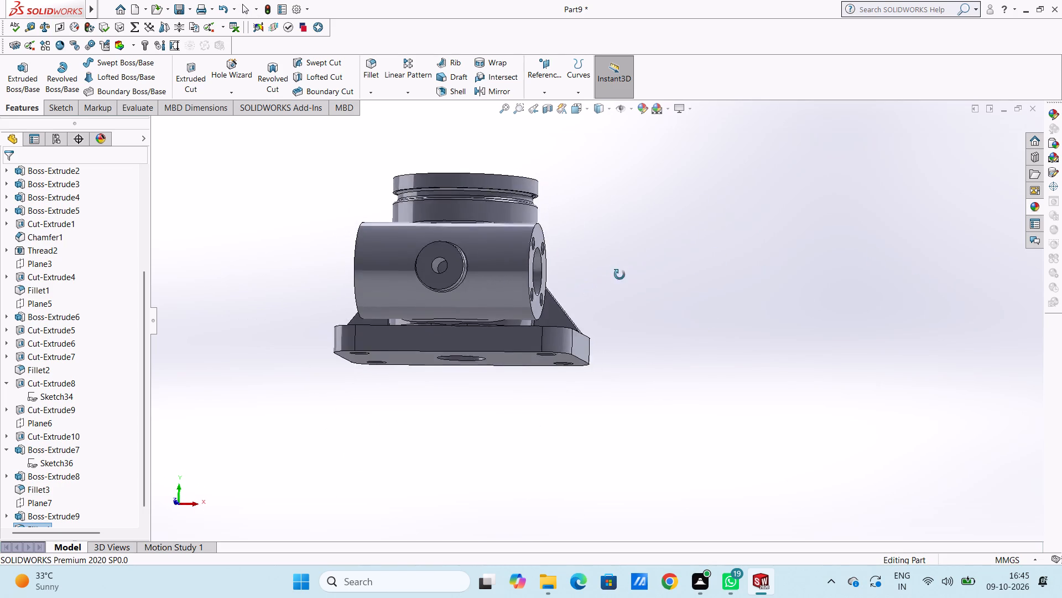
middle_drag(619, 275, 591, 342)
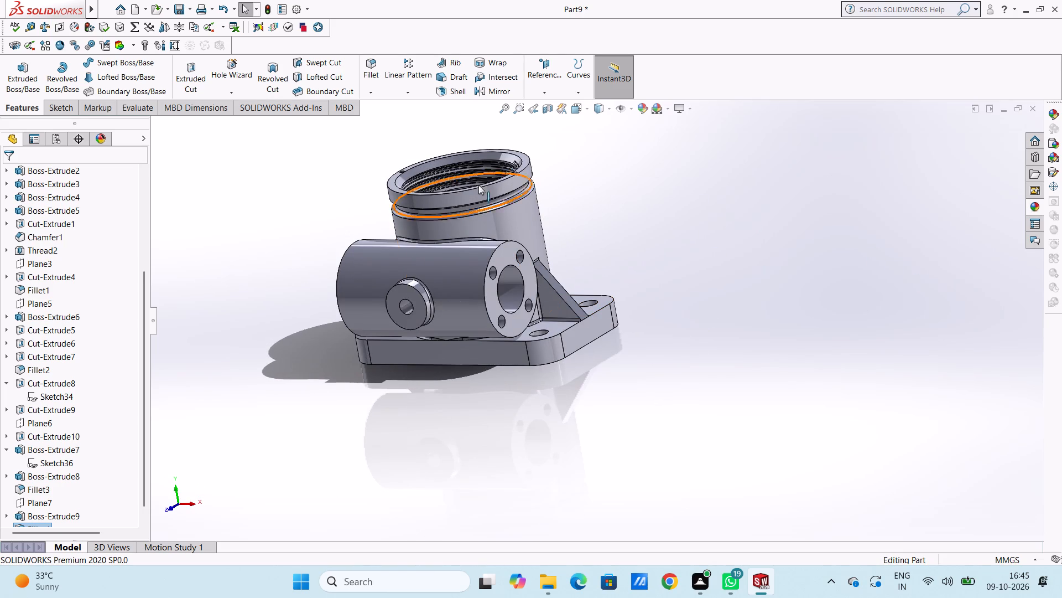
Fillet the base plate's entire top outer edge at 1.5 mm, including the short segments at both rib ends.
click(370, 62)
scroll(547, 353, down, 9)
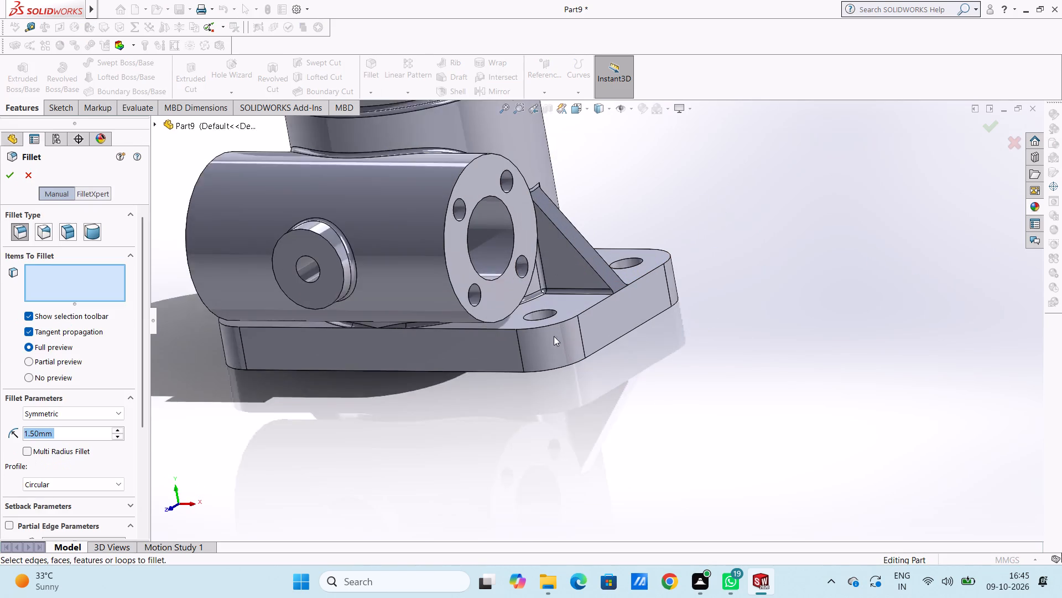
click(550, 316)
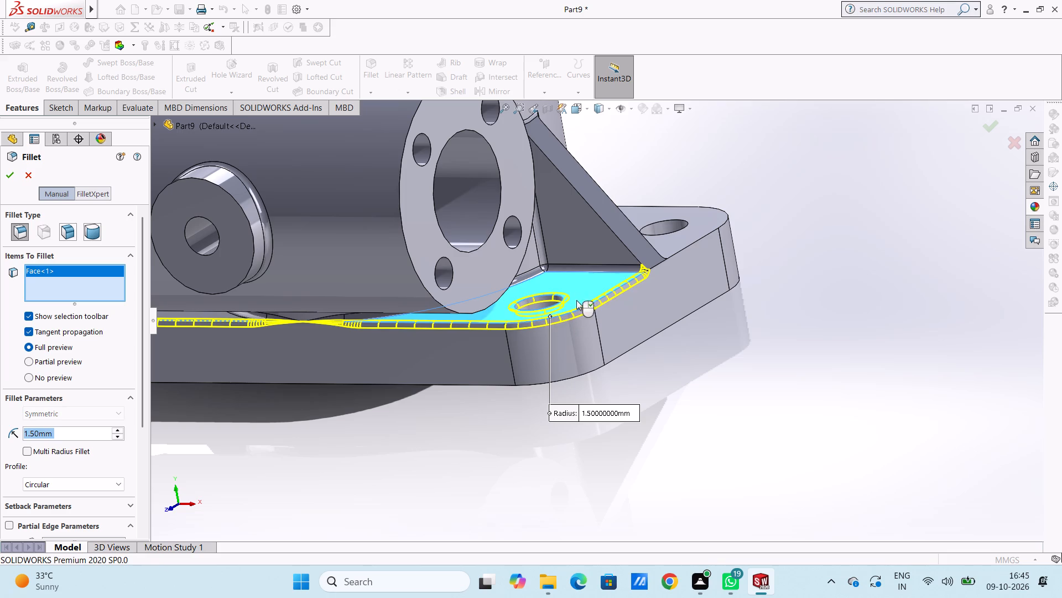
click(577, 291)
click(563, 317)
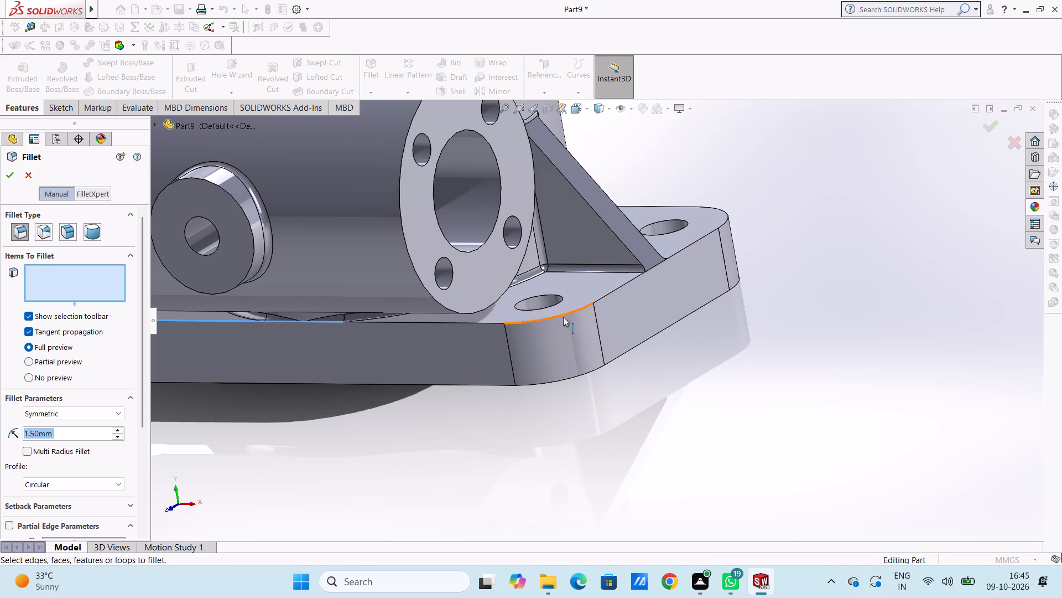
scroll(754, 285, up, 2)
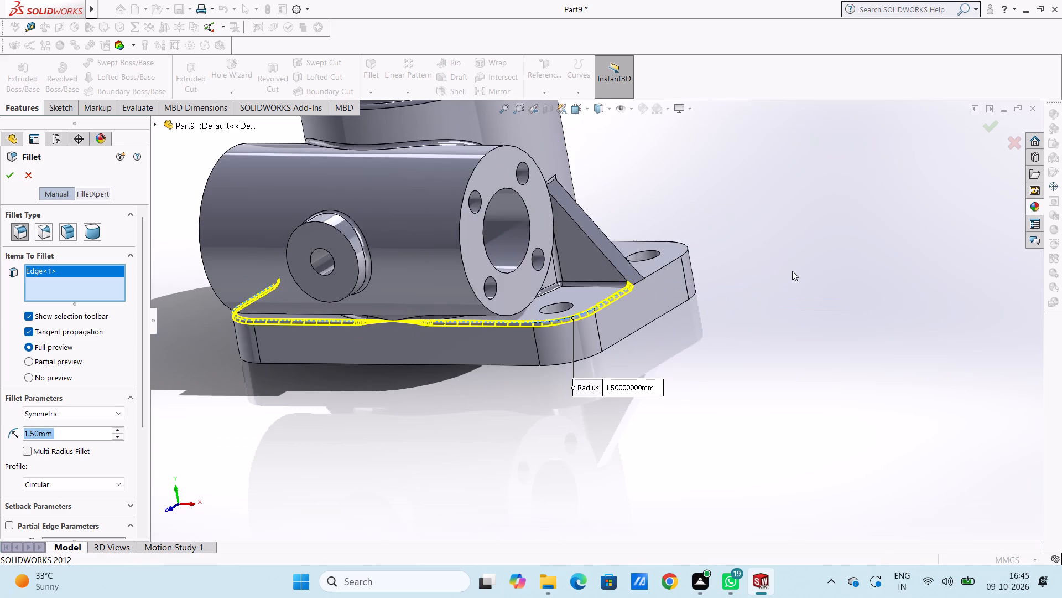
middle_drag(795, 260, 714, 302)
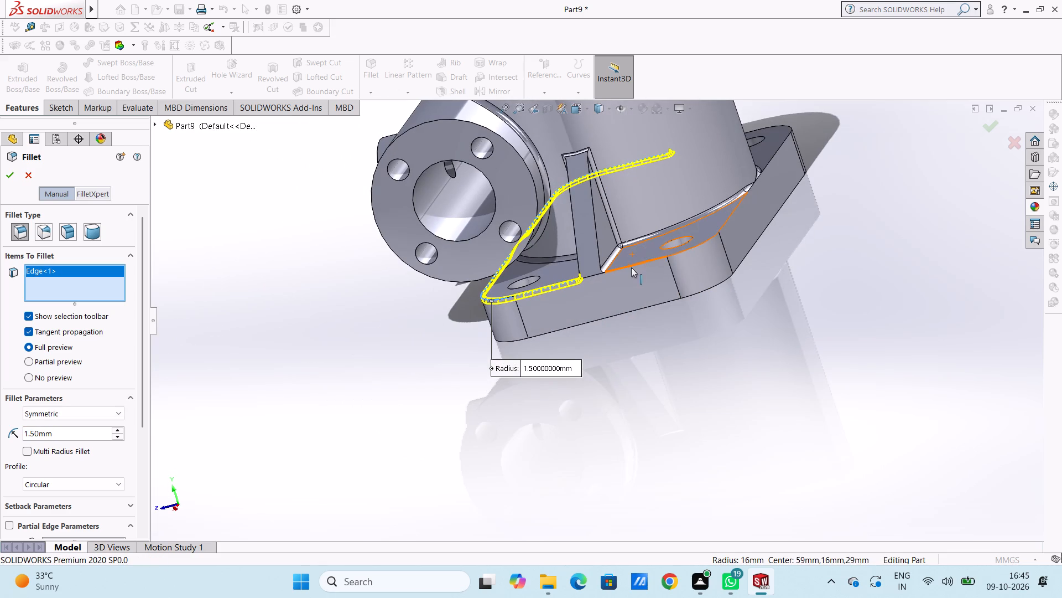
click(632, 267)
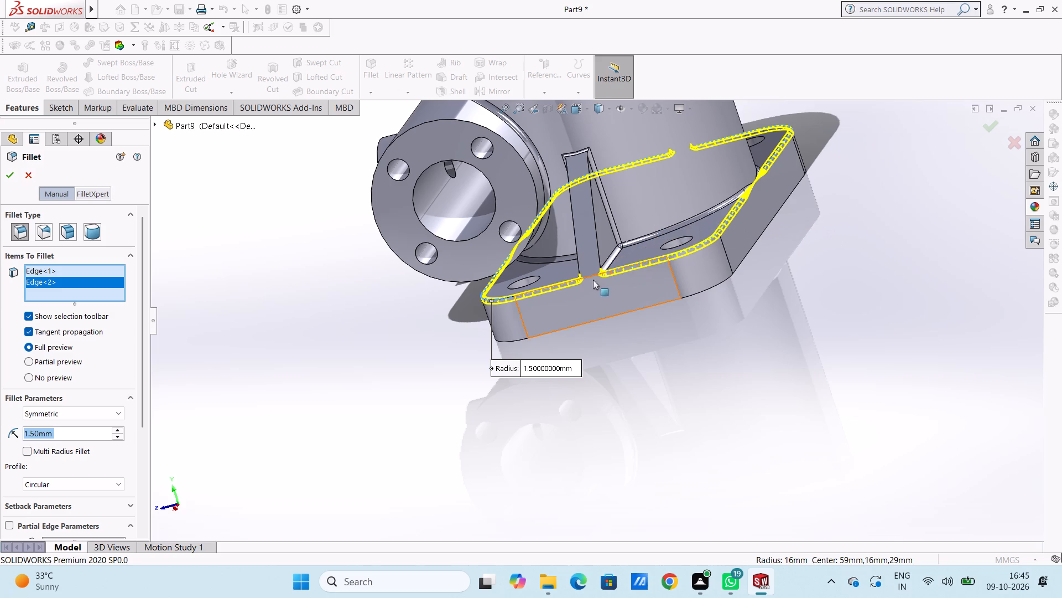
click(589, 277)
scroll(764, 290, up, 4)
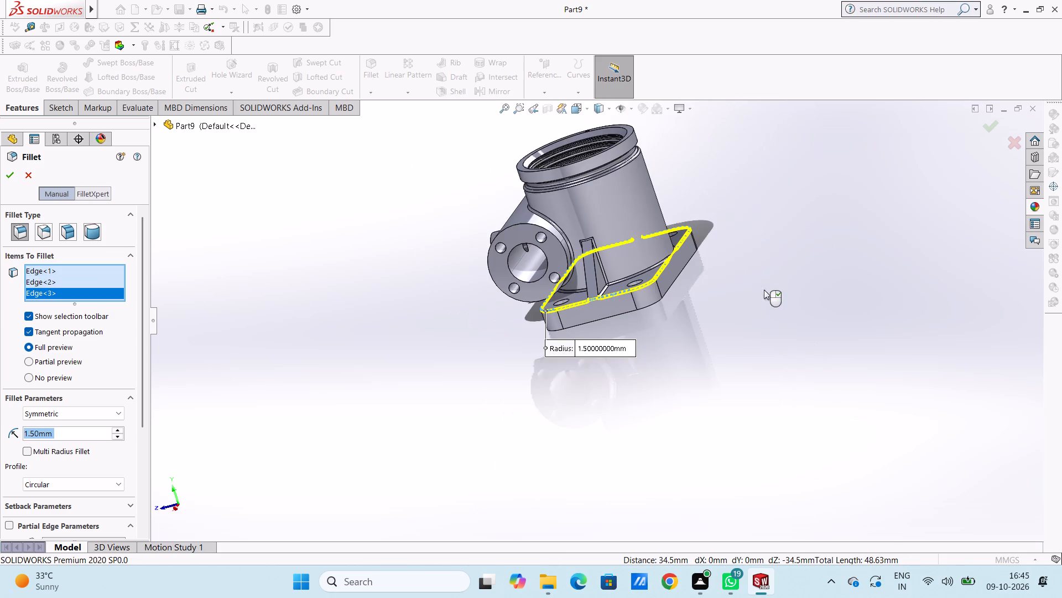
middle_drag(768, 165, 624, 358)
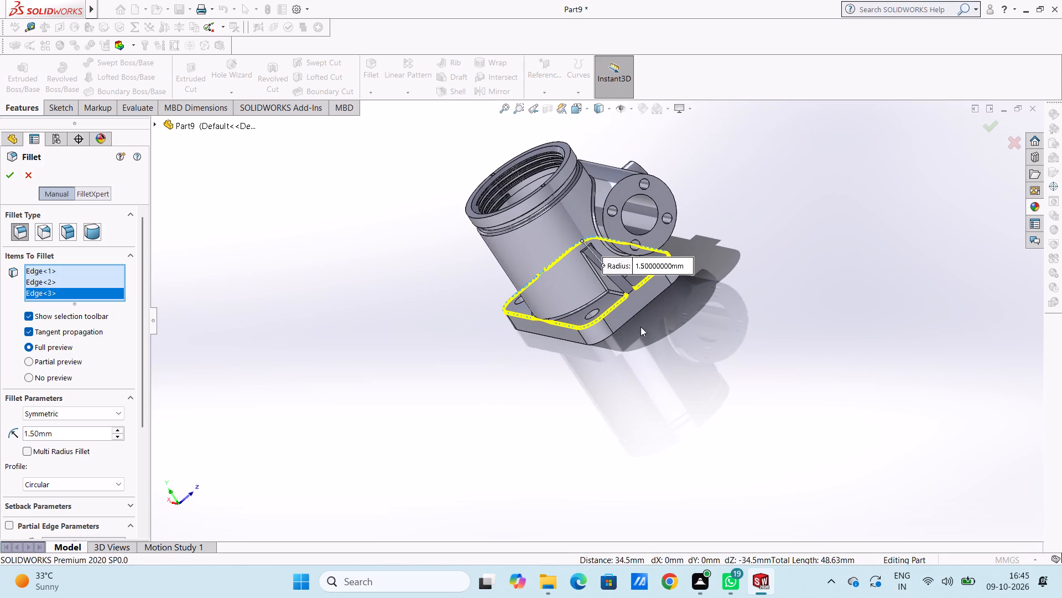
scroll(649, 305, down, 2)
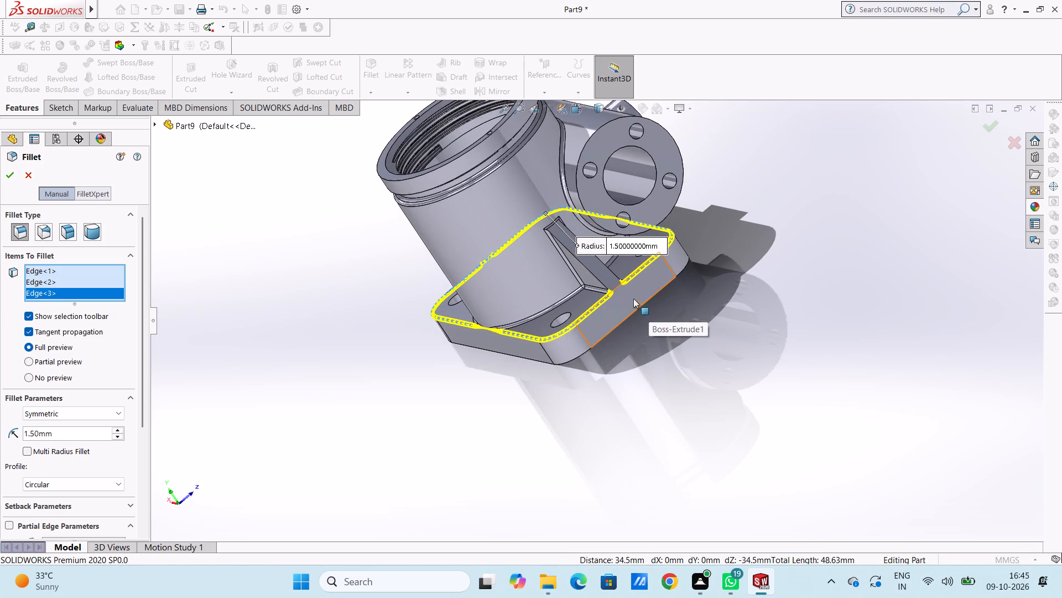
click(616, 289)
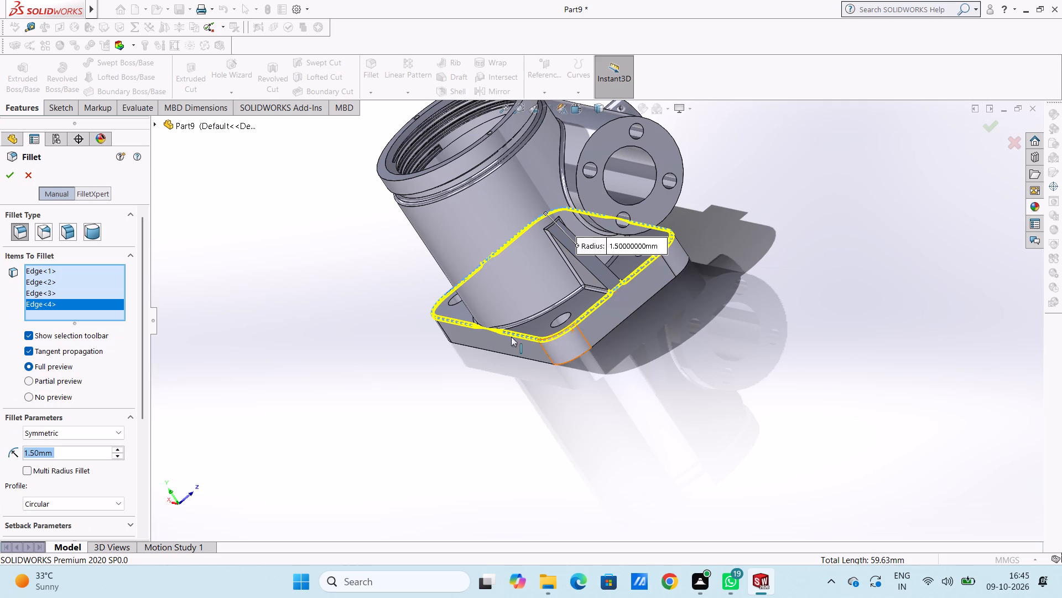
click(5, 177)
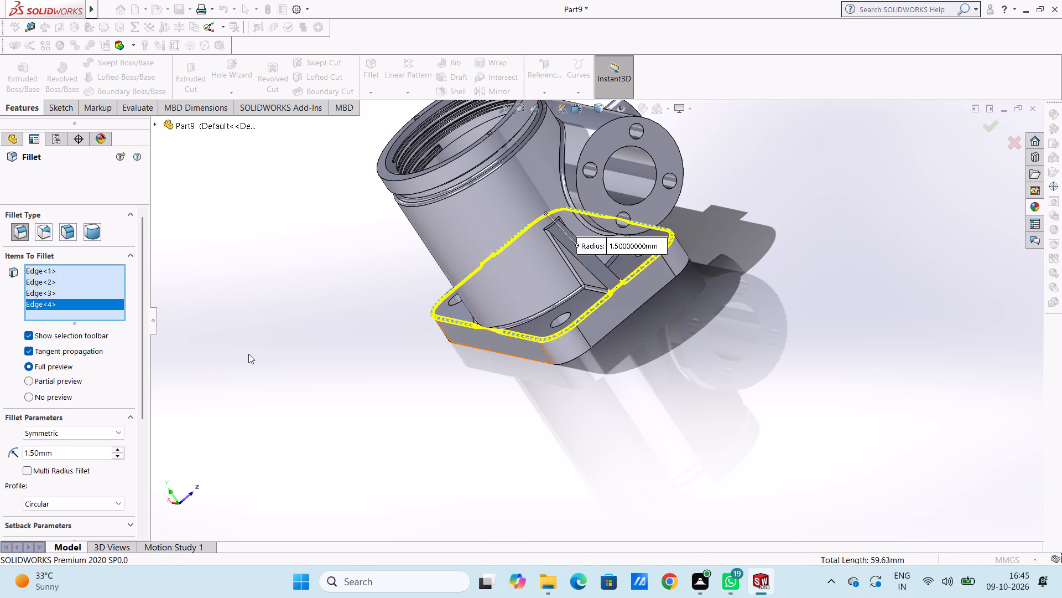
Color the entire part teal, using the standard swatch with RGB 0, 192, 192.
click(248, 354)
key(ctrl+7)
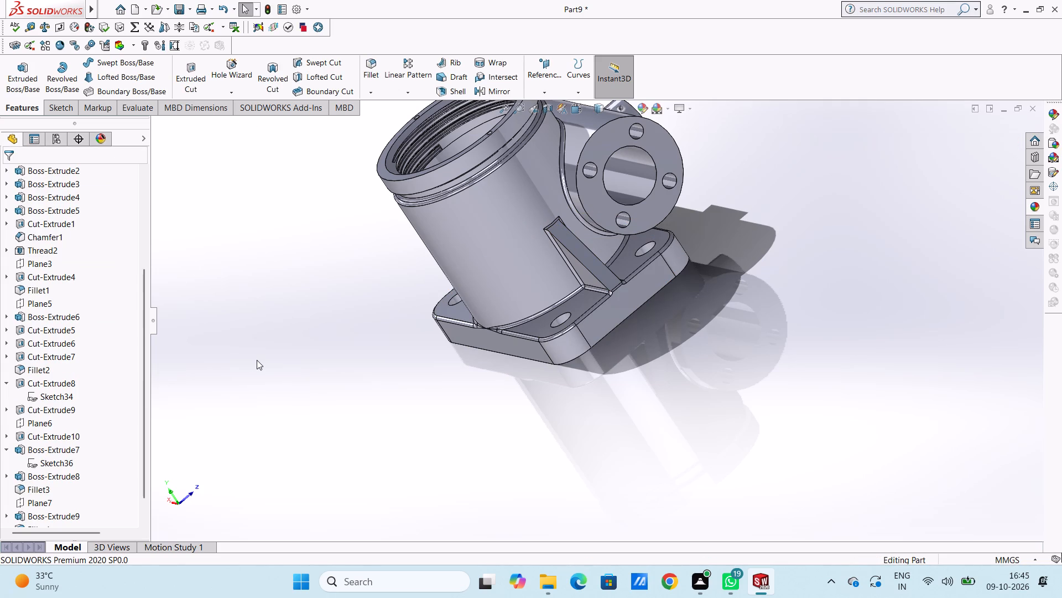
scroll(257, 360, up, 4)
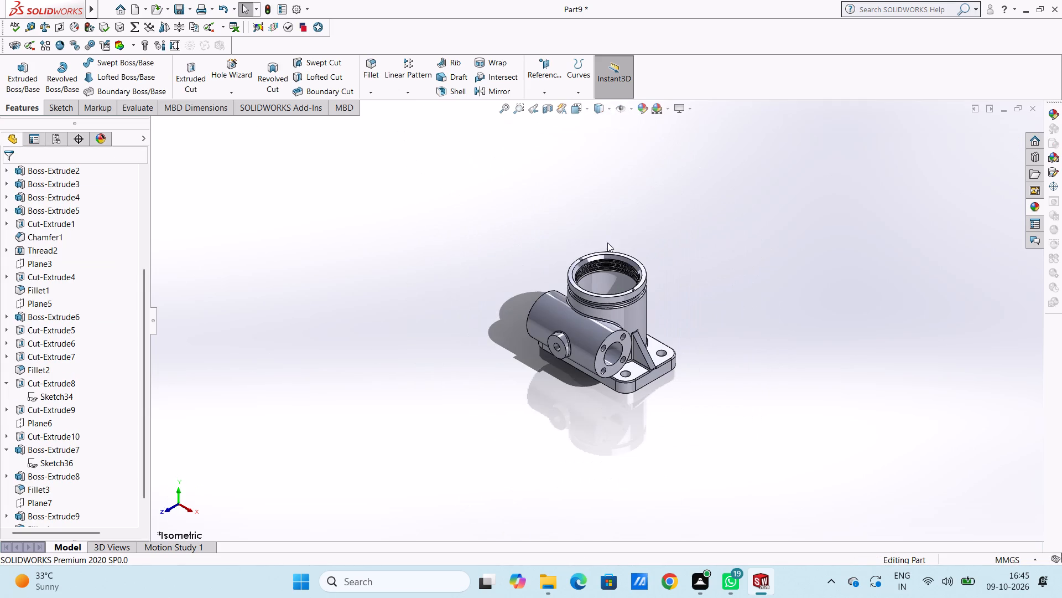
scroll(607, 248, down, 1)
scroll(612, 401, up, 2)
scroll(611, 391, down, 3)
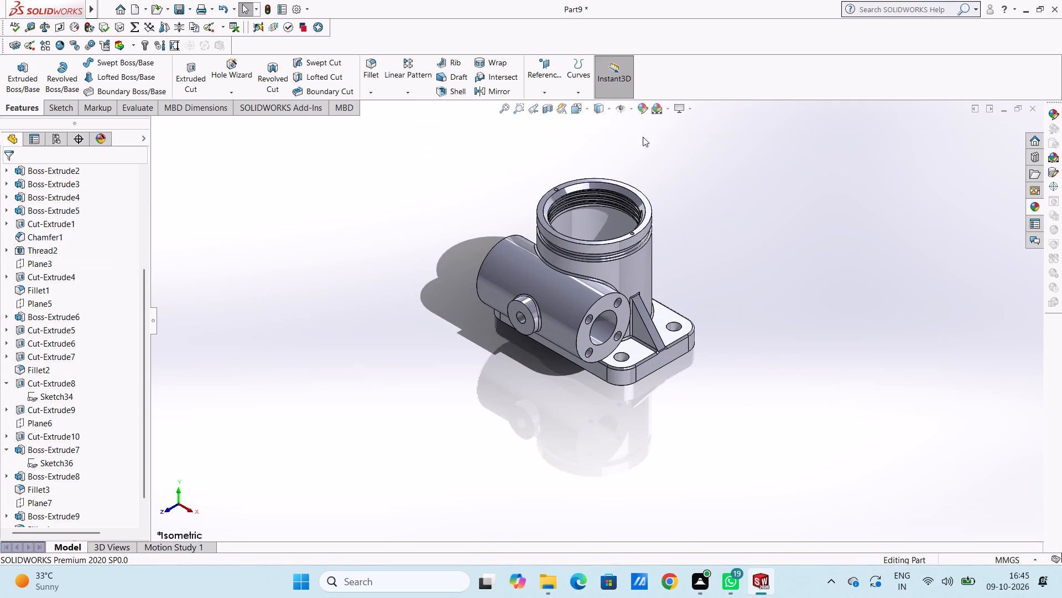
click(641, 106)
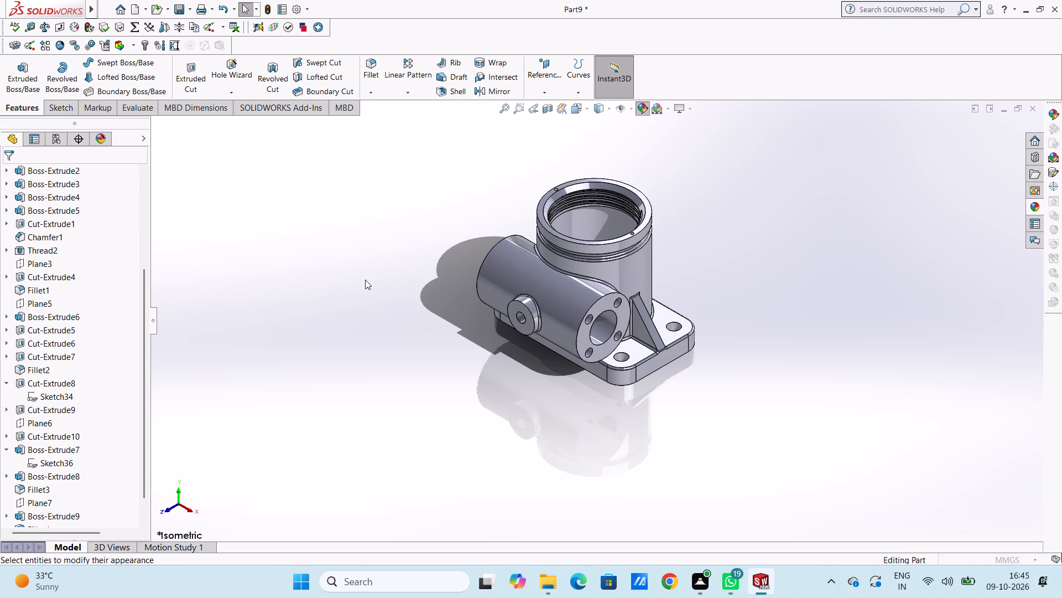
scroll(197, 460, down, 1)
scroll(67, 448, down, 1)
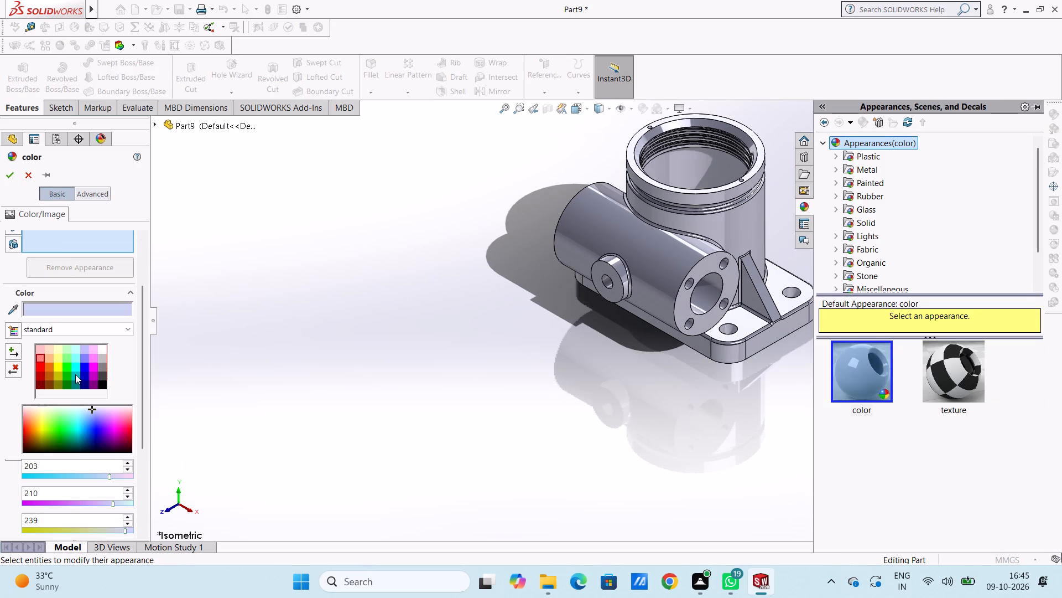
click(75, 373)
scroll(594, 408, up, 3)
scroll(809, 298, up, 3)
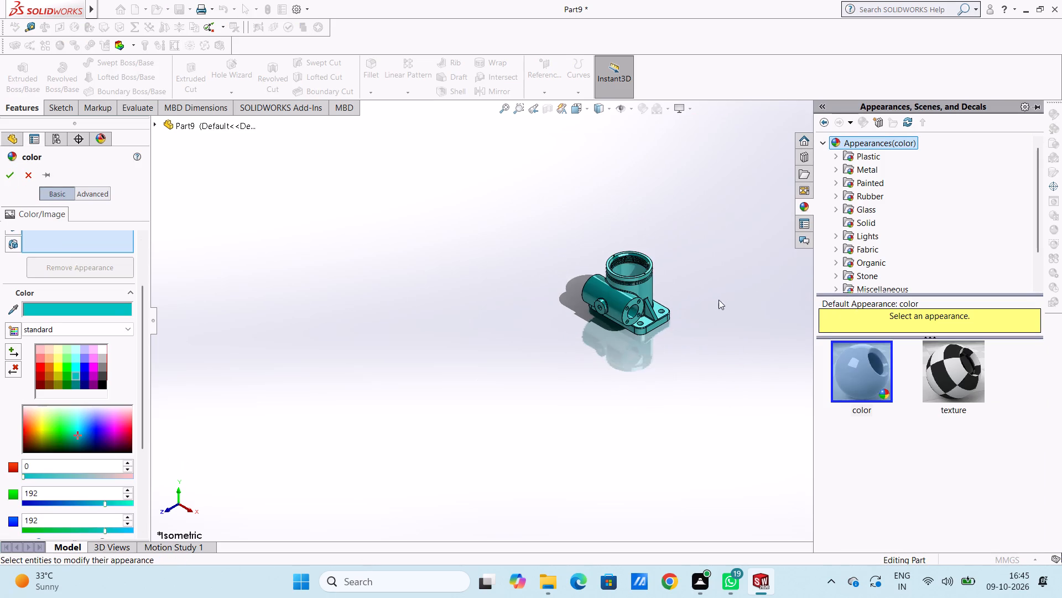
scroll(707, 301, down, 4)
scroll(459, 307, down, 2)
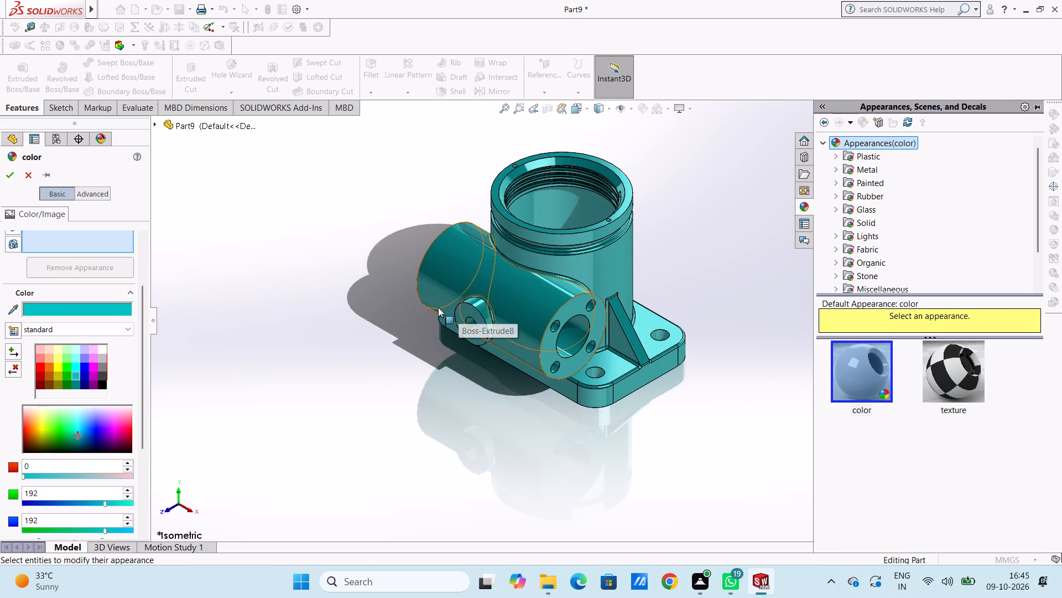
click(12, 177)
Apply the chromium plate metal appearance to the small hole feature through the side tube's boss.
scroll(476, 316, down, 5)
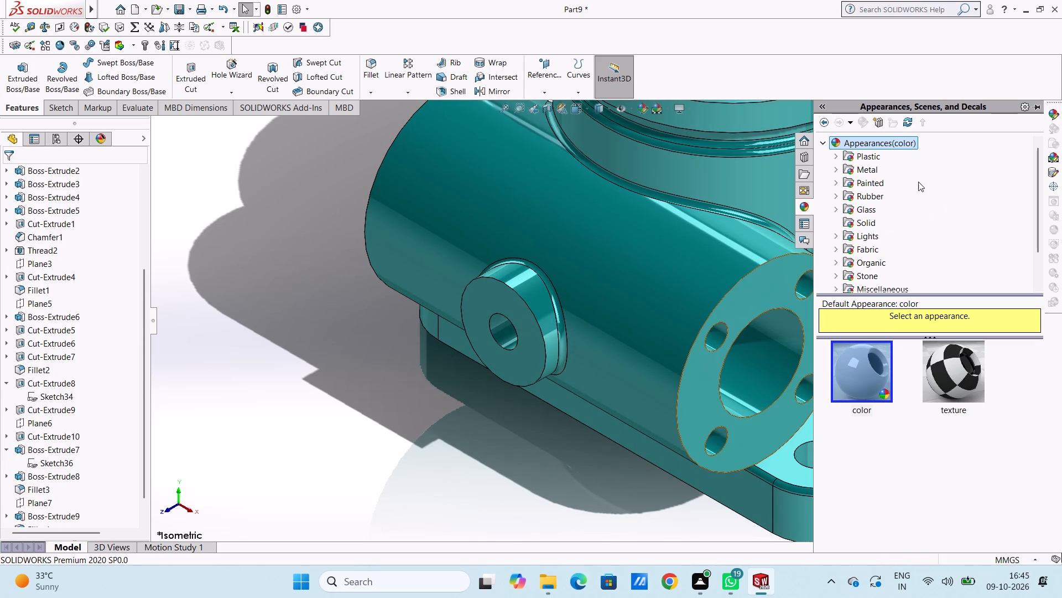
click(874, 169)
scroll(504, 309, down, 5)
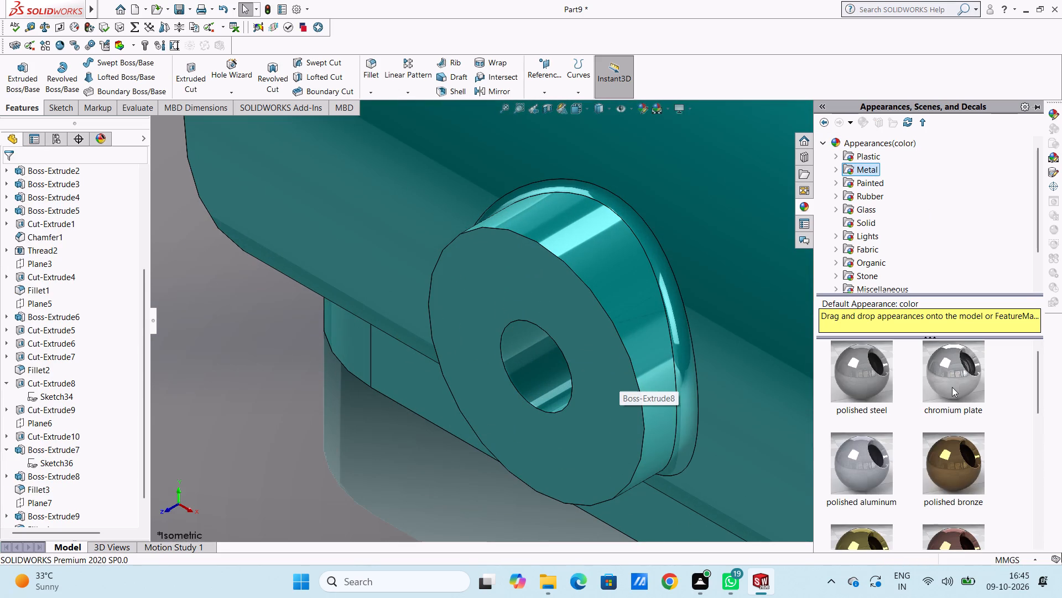
drag(961, 377, 530, 384)
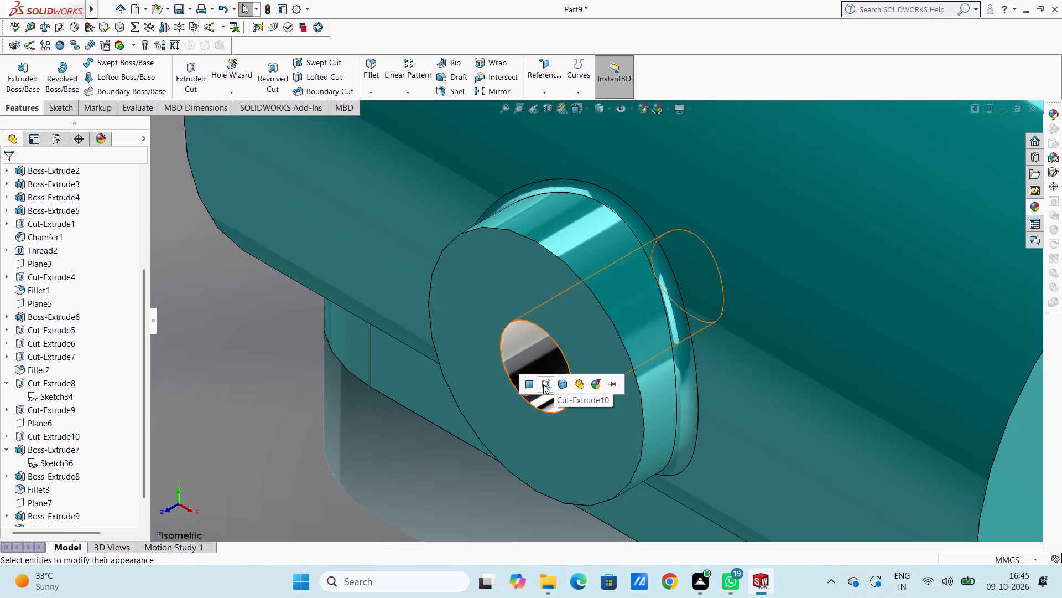
click(543, 384)
Apply the chromium plate appearance to the four-hole cut feature on the side tube's end face near the boss.
scroll(543, 384, up, 9)
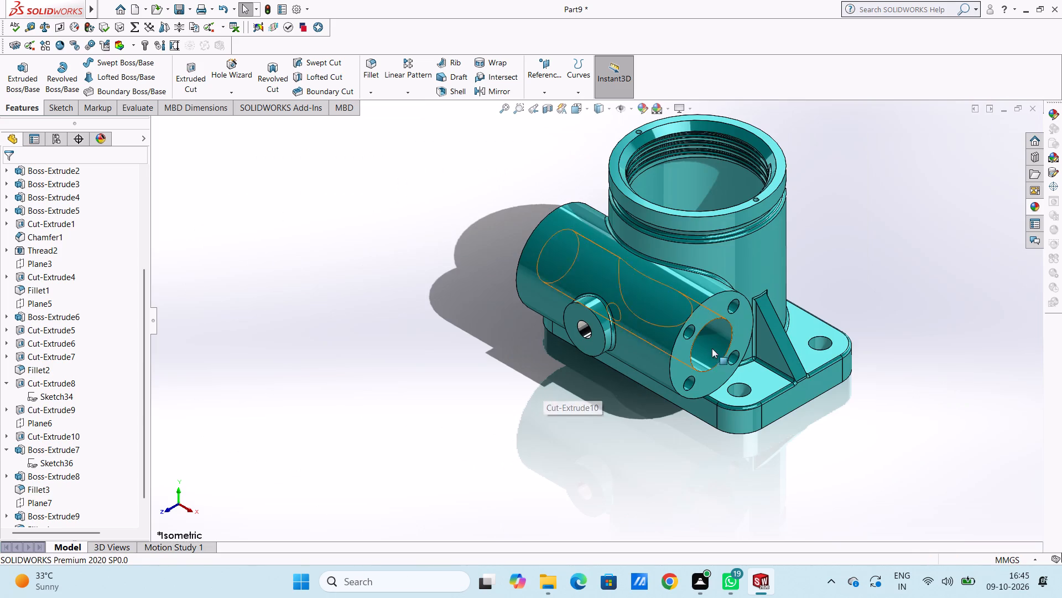
scroll(704, 356, down, 3)
scroll(679, 308, down, 4)
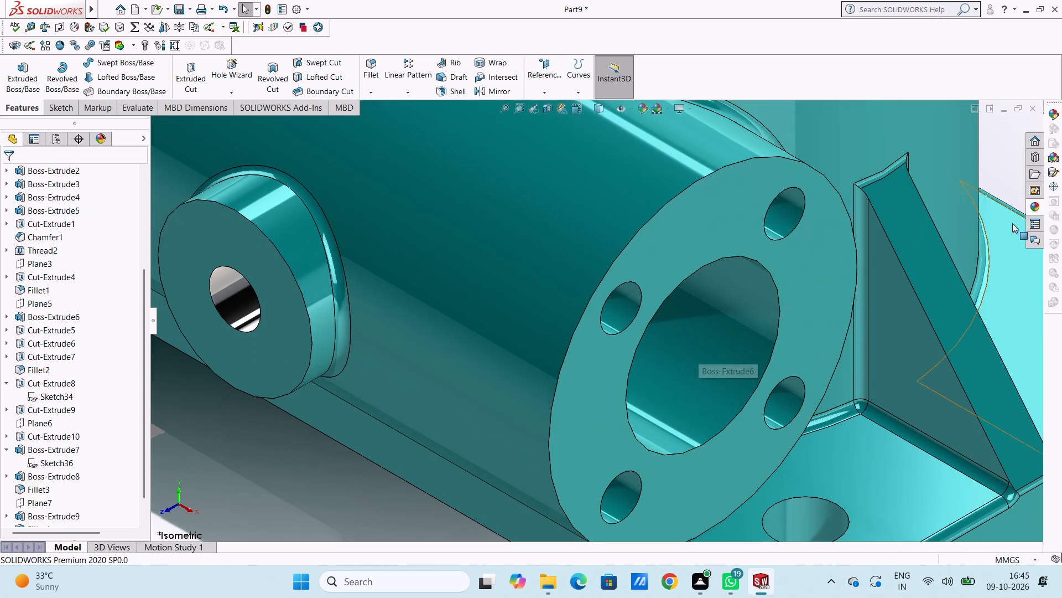
click(1030, 209)
drag(960, 367, 645, 319)
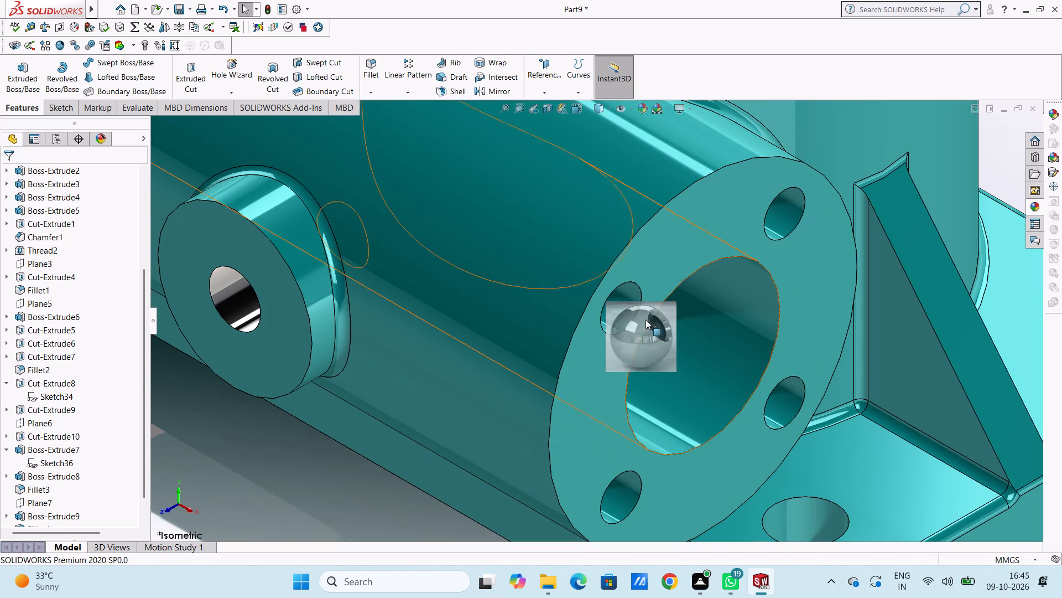
drag(645, 319, 631, 312)
click(632, 313)
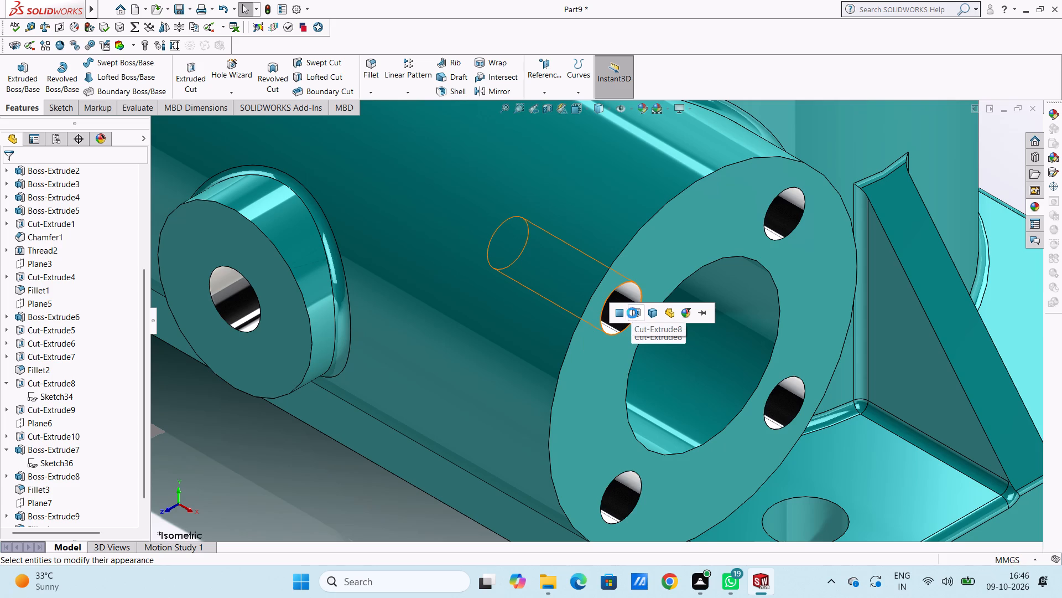
Apply the chromium plate appearance to the side tube's large central bore face.
scroll(684, 347, up, 3)
scroll(664, 347, down, 4)
scroll(555, 246, down, 5)
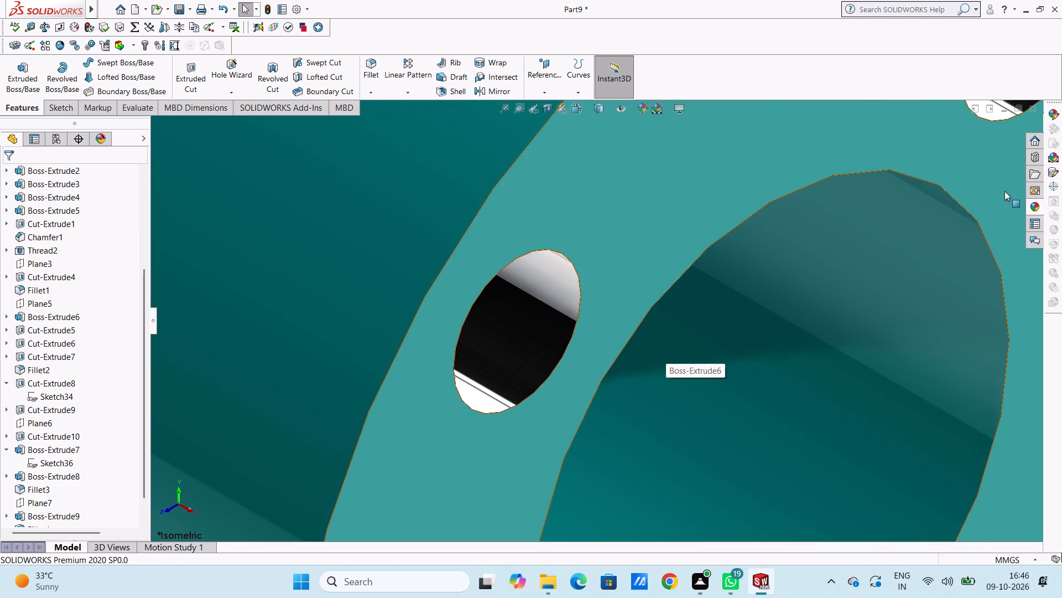
click(1029, 205)
drag(949, 363, 686, 374)
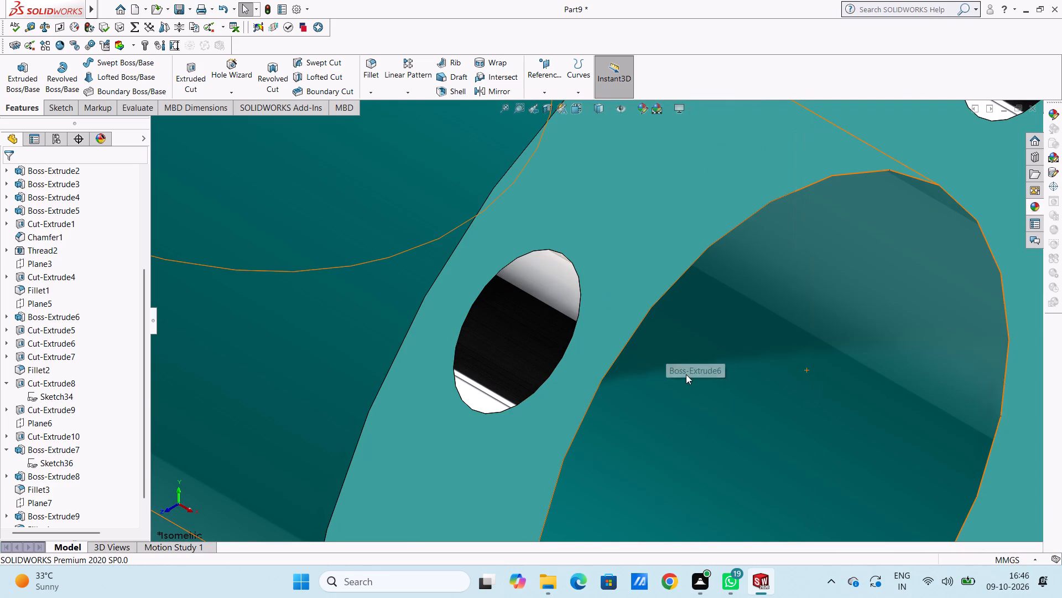
scroll(709, 378, up, 4)
scroll(706, 385, down, 2)
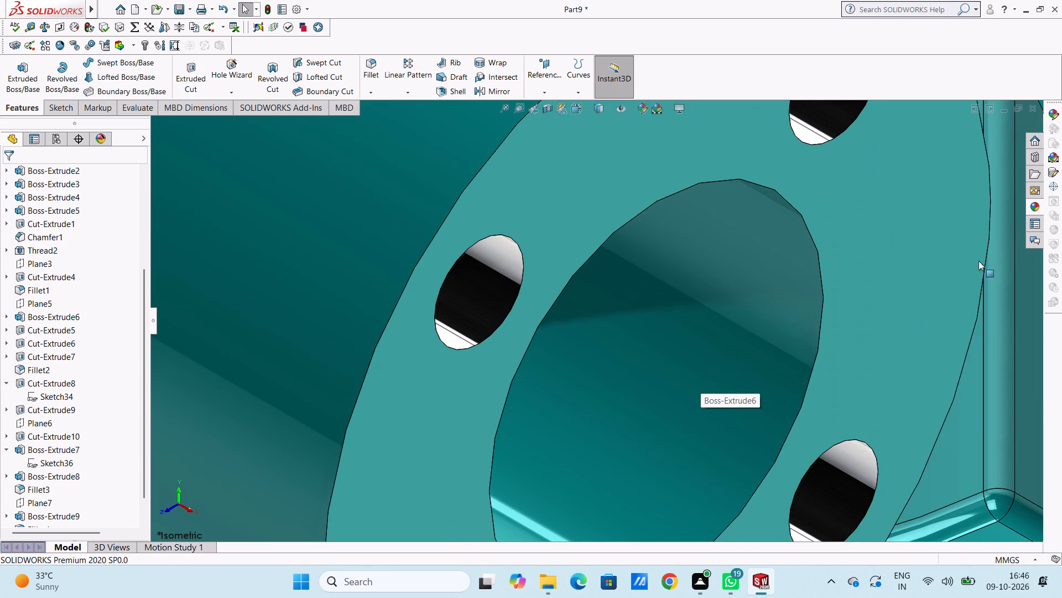
click(1035, 207)
drag(956, 377, 597, 362)
click(584, 361)
Apply the chromium plate appearance to the four-hole cut feature on the side tube's opposite end face.
scroll(584, 361, up, 6)
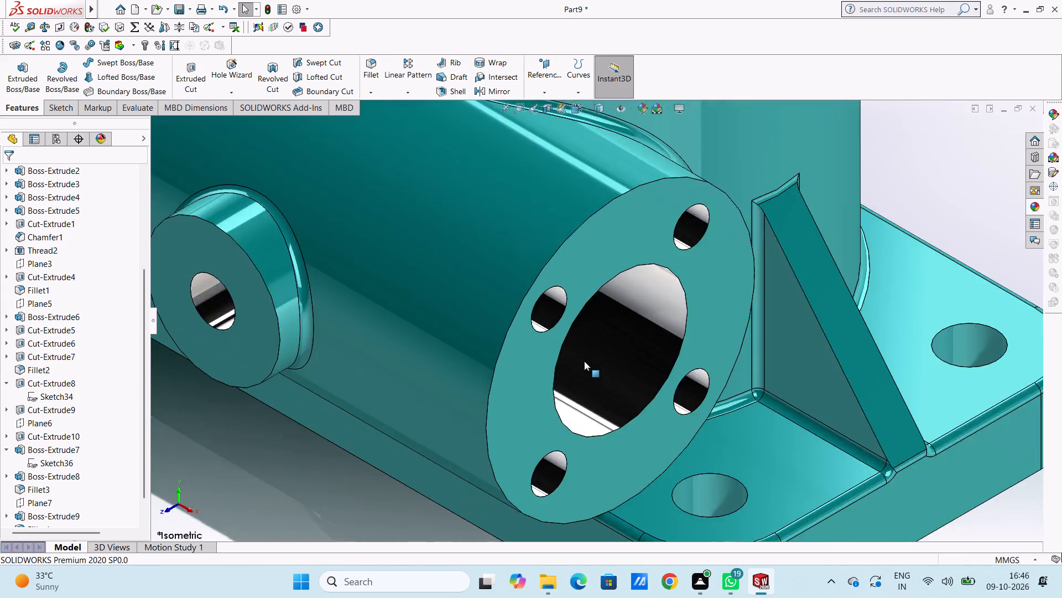
scroll(584, 361, up, 6)
middle_drag(535, 391, 713, 498)
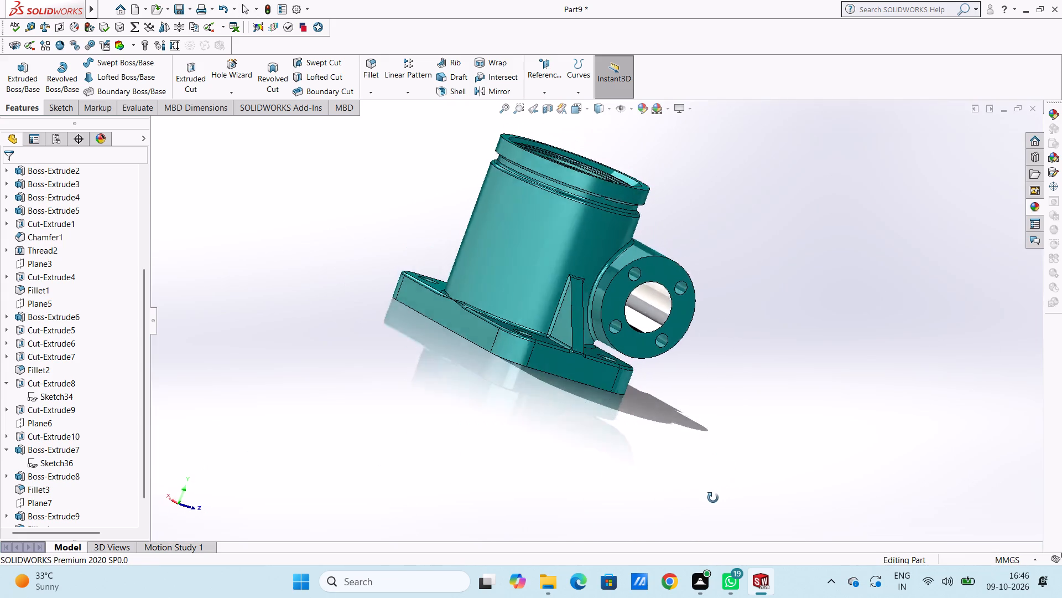
middle_drag(713, 498, 654, 517)
scroll(571, 288, down, 5)
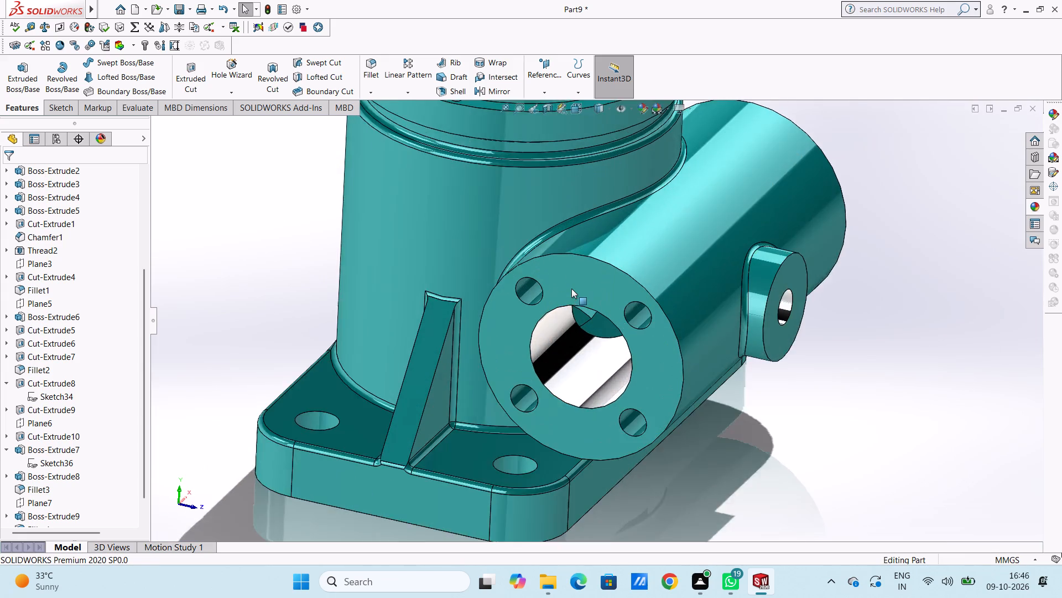
scroll(550, 302, down, 5)
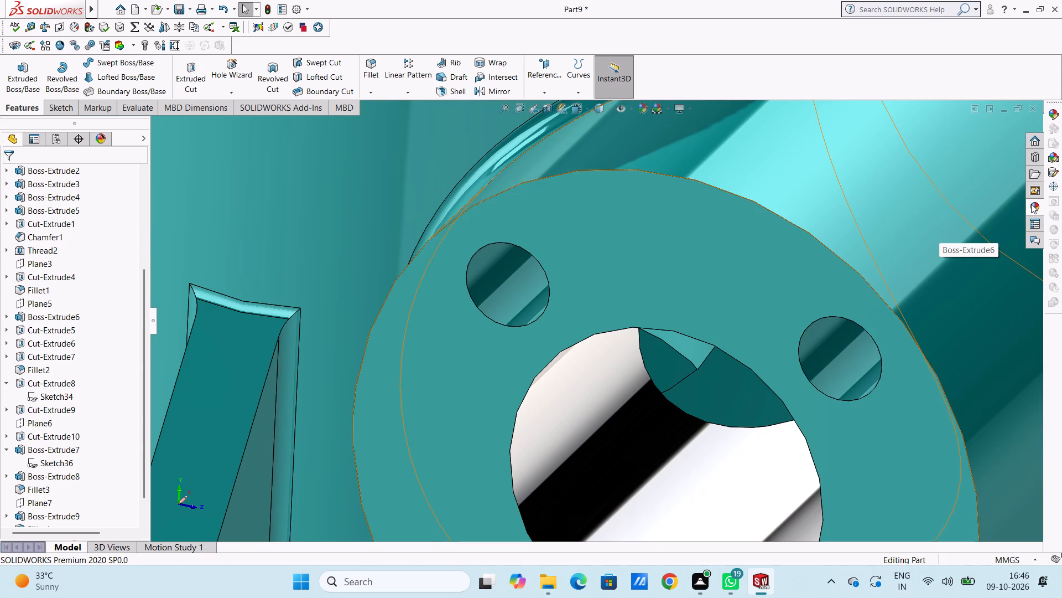
click(1031, 204)
drag(952, 385, 492, 297)
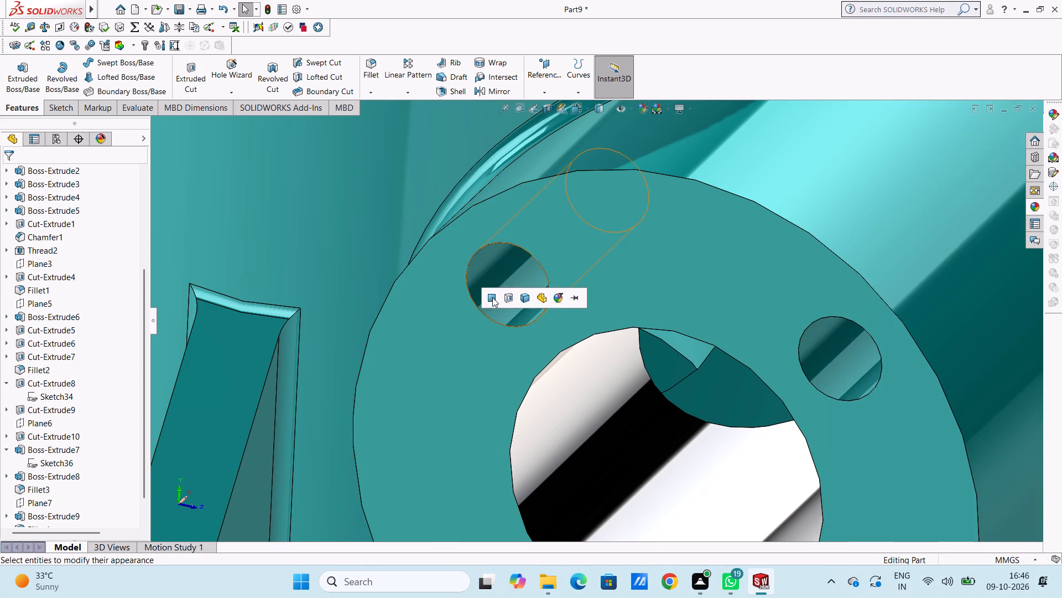
click(513, 296)
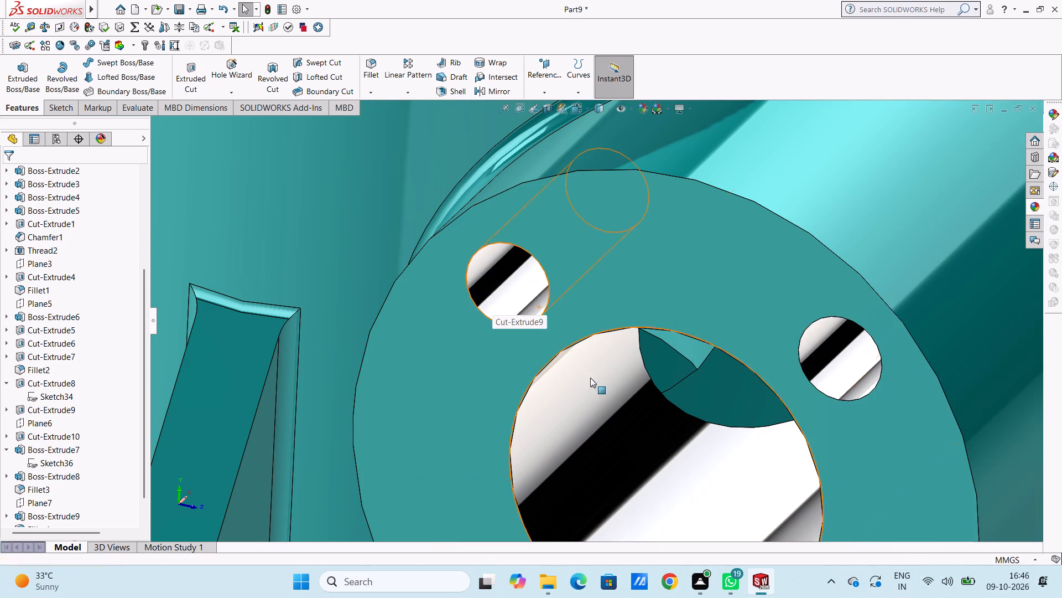
Apply the chromium plate appearance to the main cylinder's inner wall face, reached through the side tube's bore.
scroll(603, 386, up, 11)
middle_drag(569, 431, 575, 351)
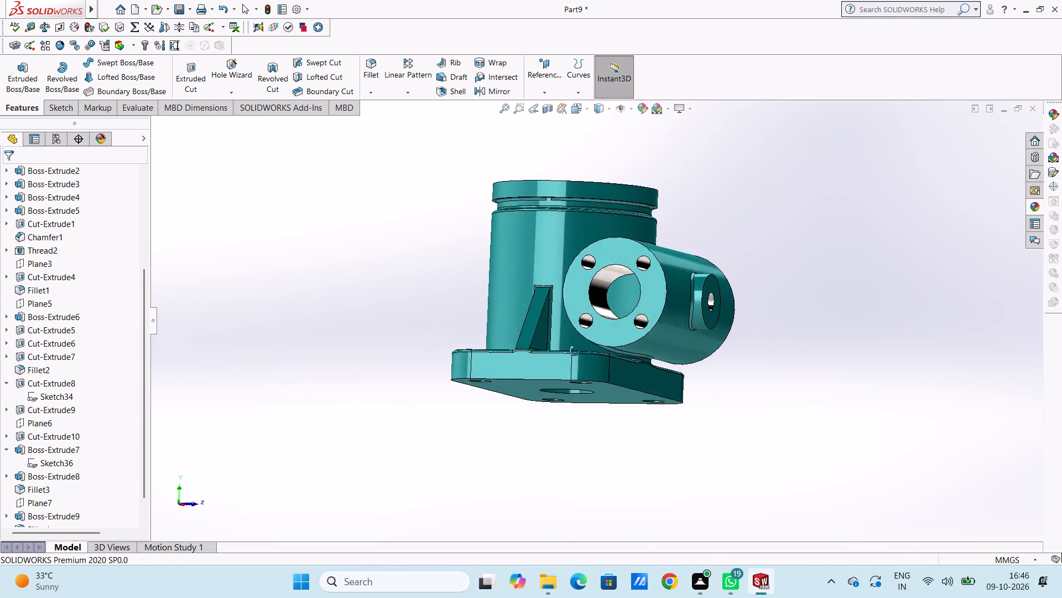
middle_drag(575, 351, 574, 377)
scroll(641, 324, down, 8)
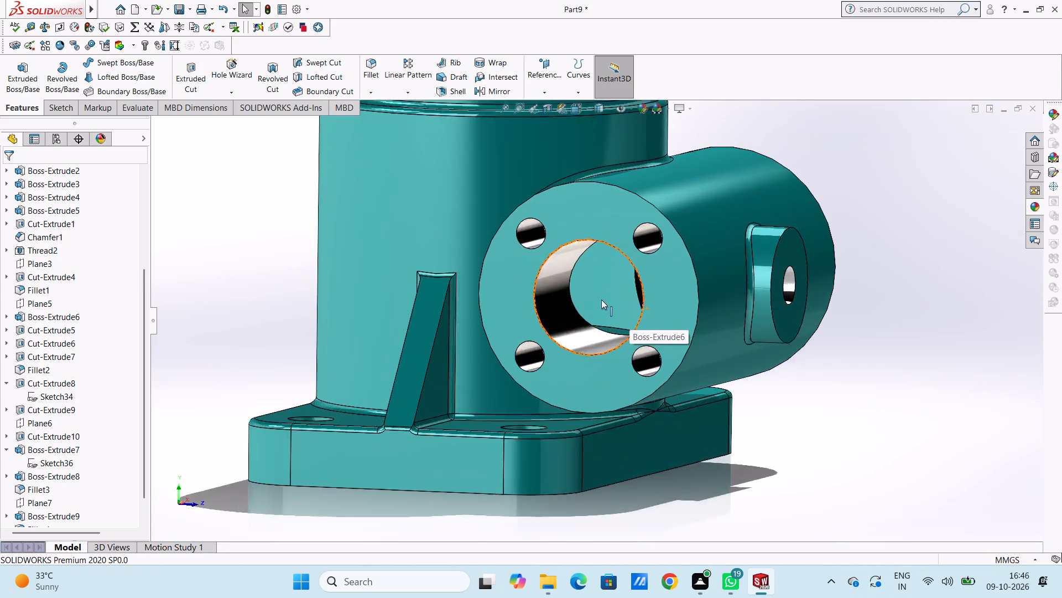
scroll(601, 300, down, 7)
scroll(555, 277, down, 4)
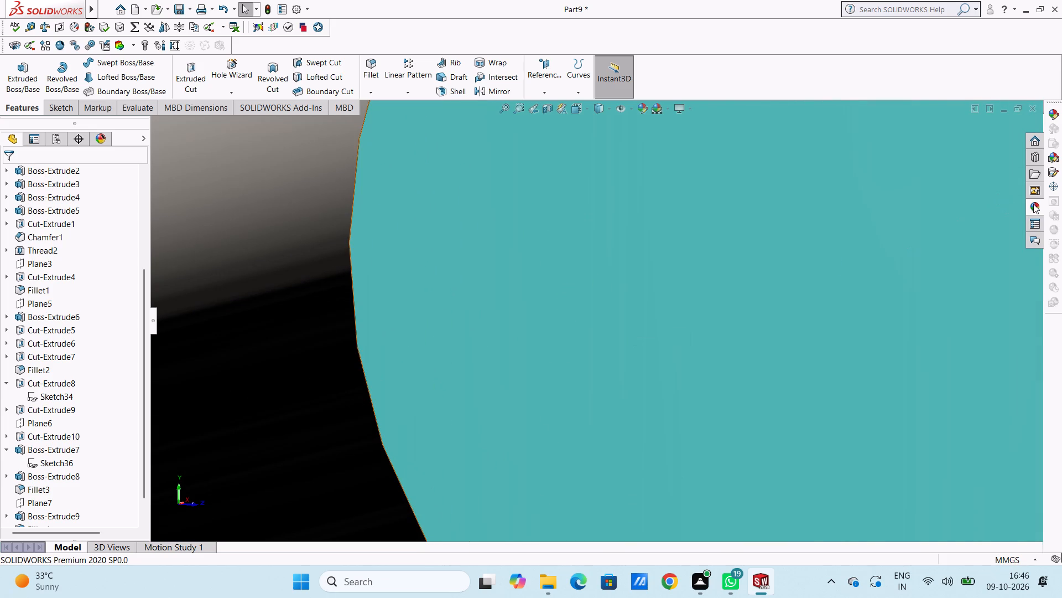
click(1033, 204)
drag(944, 394, 674, 273)
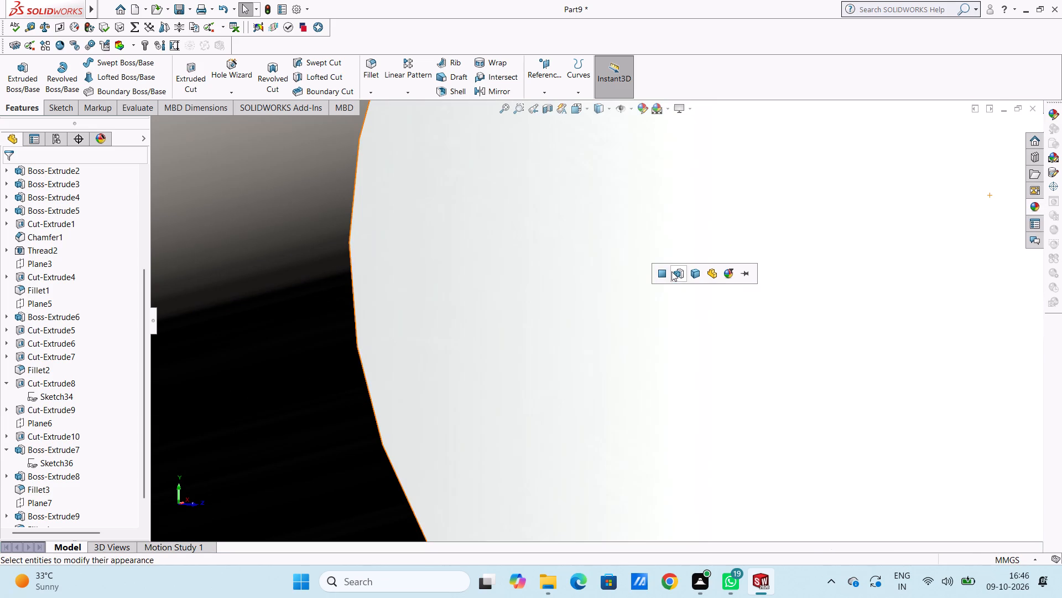
click(660, 271)
Apply the chromium plate appearance to the base plate's corner hole beside the rib, on the side away from the side tube.
scroll(660, 271, up, 15)
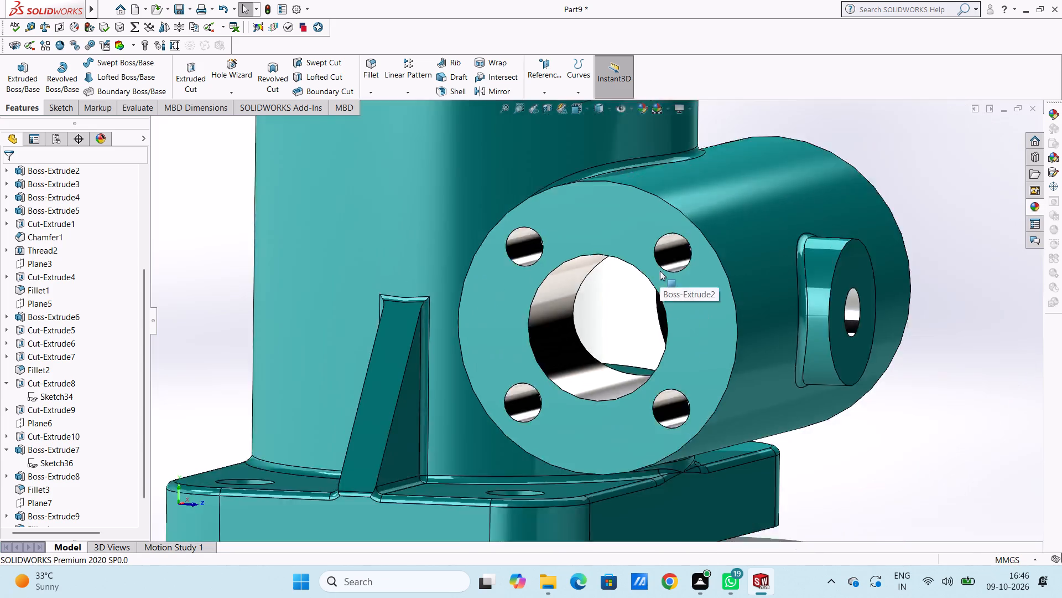
scroll(660, 271, up, 2)
middle_drag(704, 409, 801, 415)
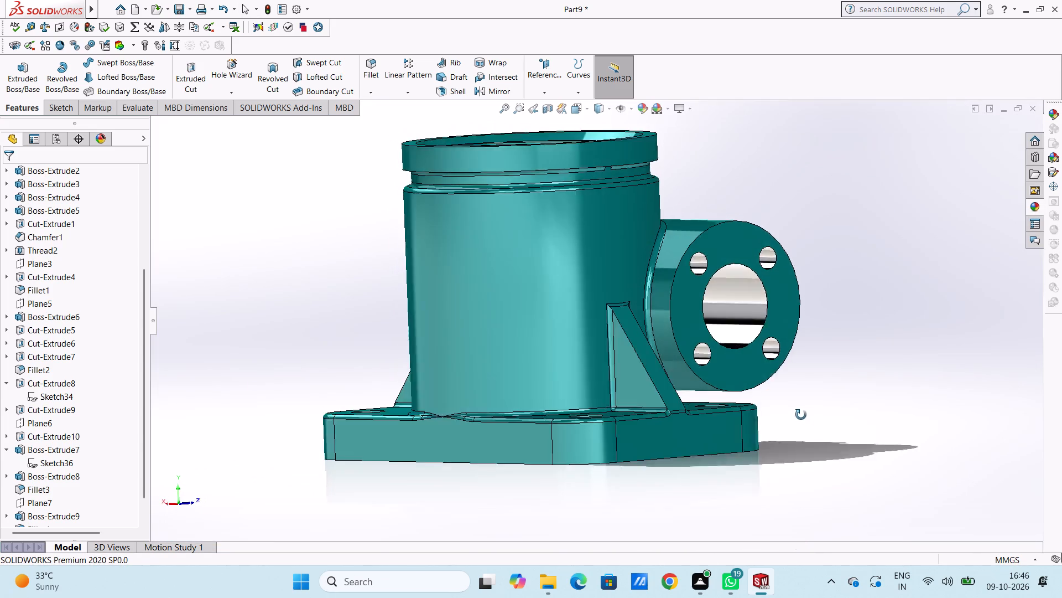
middle_drag(801, 415, 815, 470)
scroll(695, 482, down, 1)
scroll(690, 481, up, 3)
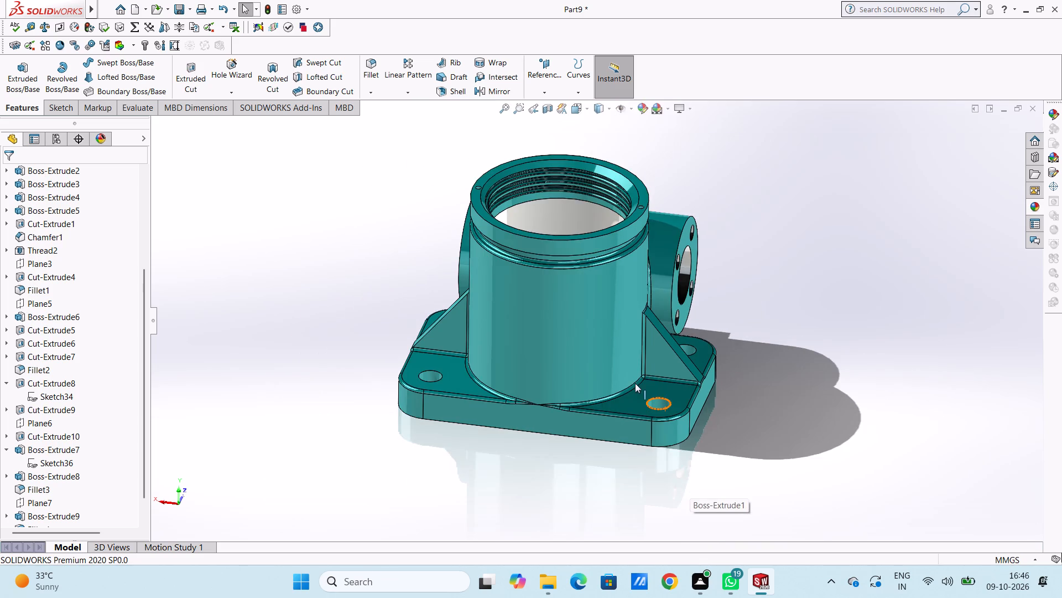
scroll(635, 383, down, 4)
middle_drag(634, 395, 622, 437)
scroll(652, 413, down, 5)
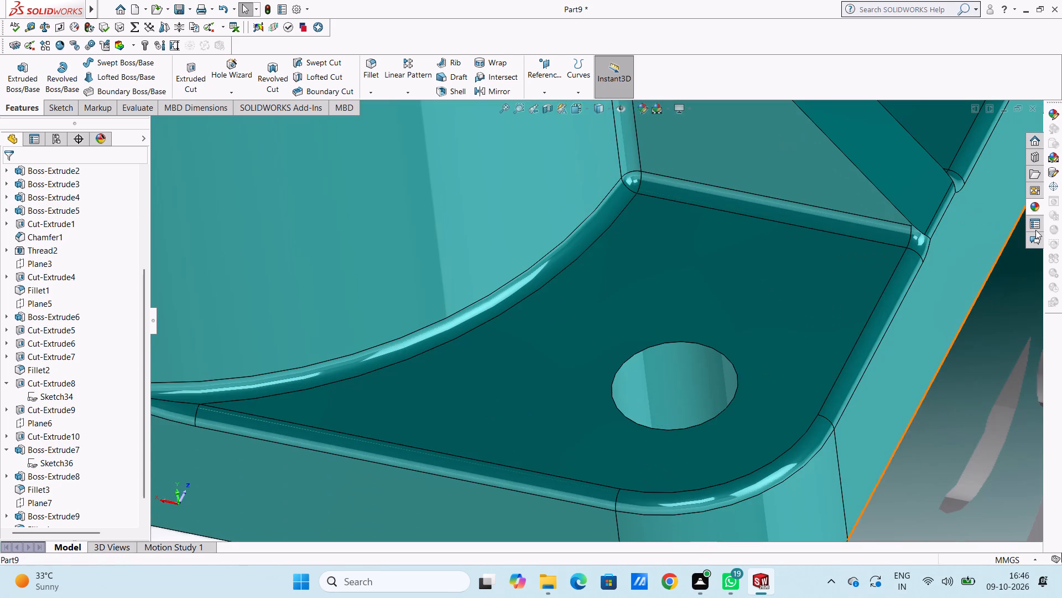
click(1034, 206)
drag(954, 360, 620, 360)
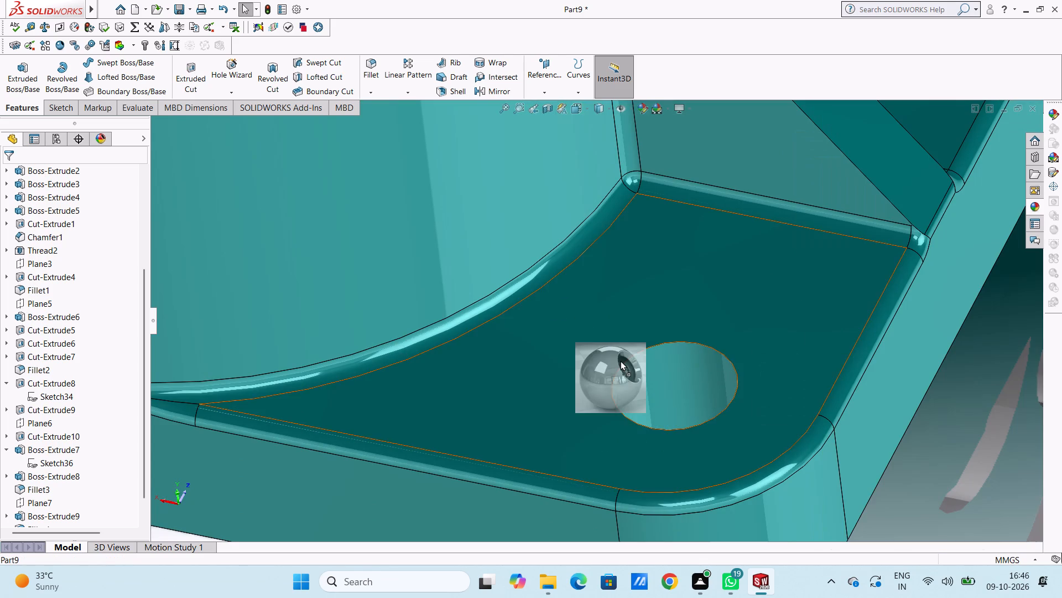
drag(620, 360, 647, 376)
click(647, 376)
Apply the chromium plate appearance to the base plate's corner hole between the rib and the side tube's end.
scroll(648, 380, up, 4)
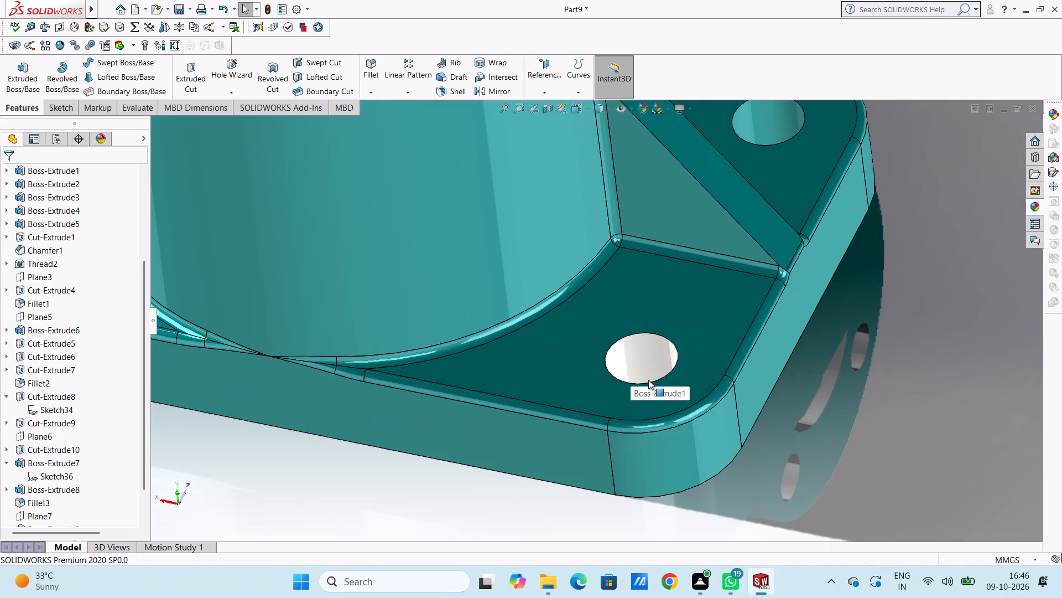
scroll(648, 380, up, 2)
scroll(661, 133, down, 4)
scroll(686, 255, down, 5)
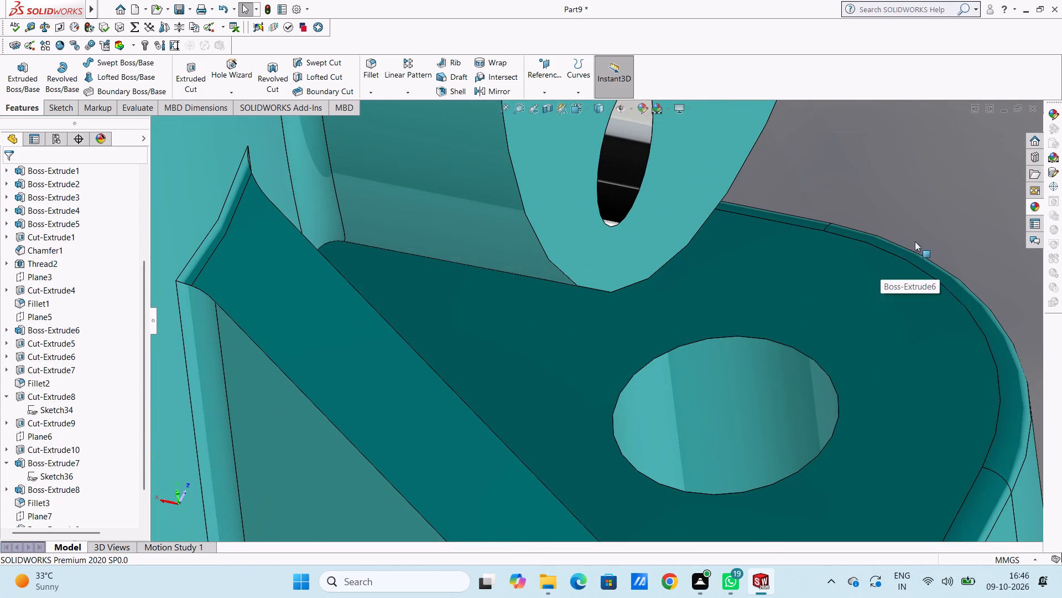
click(1028, 205)
drag(965, 358, 769, 380)
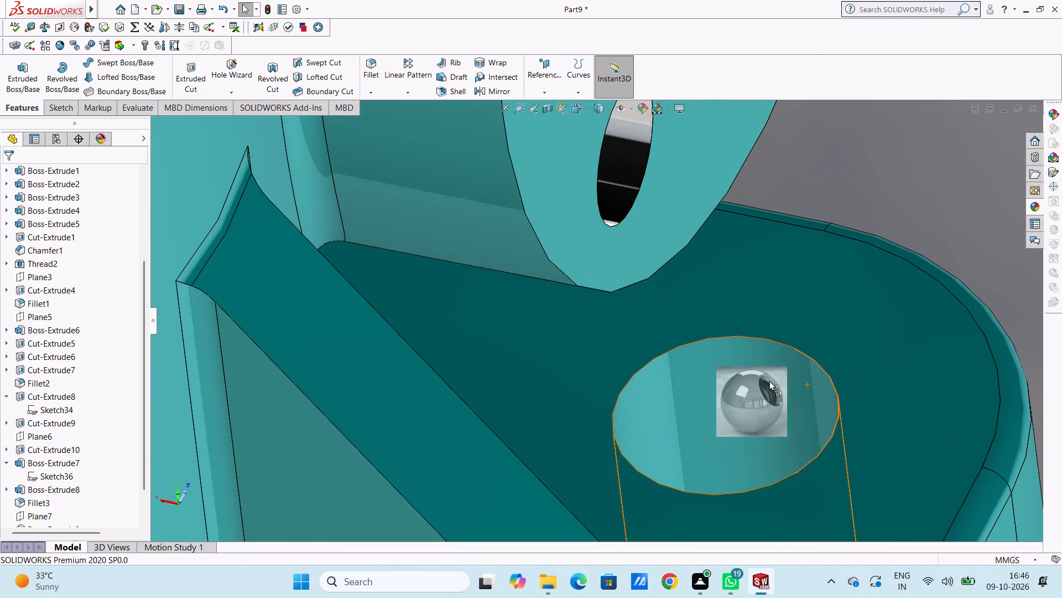
drag(769, 380, 768, 380)
click(768, 380)
Apply the chromium plate appearance to the base plate's corner hole diagonally opposite, on the side away from the side tube.
scroll(767, 393, up, 11)
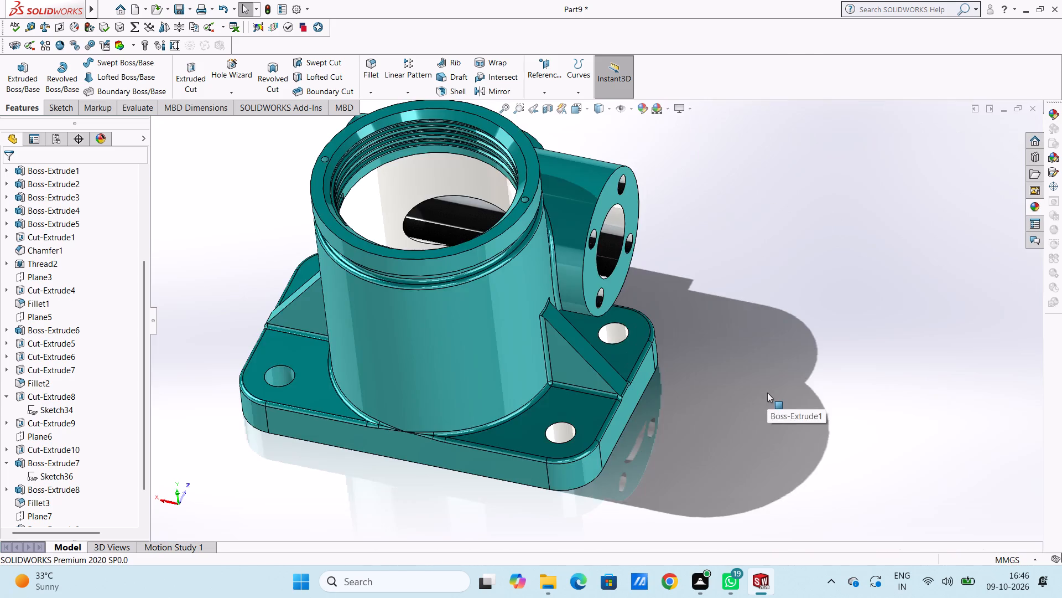
scroll(767, 393, up, 4)
scroll(468, 385, down, 5)
scroll(428, 213, down, 5)
scroll(608, 385, down, 4)
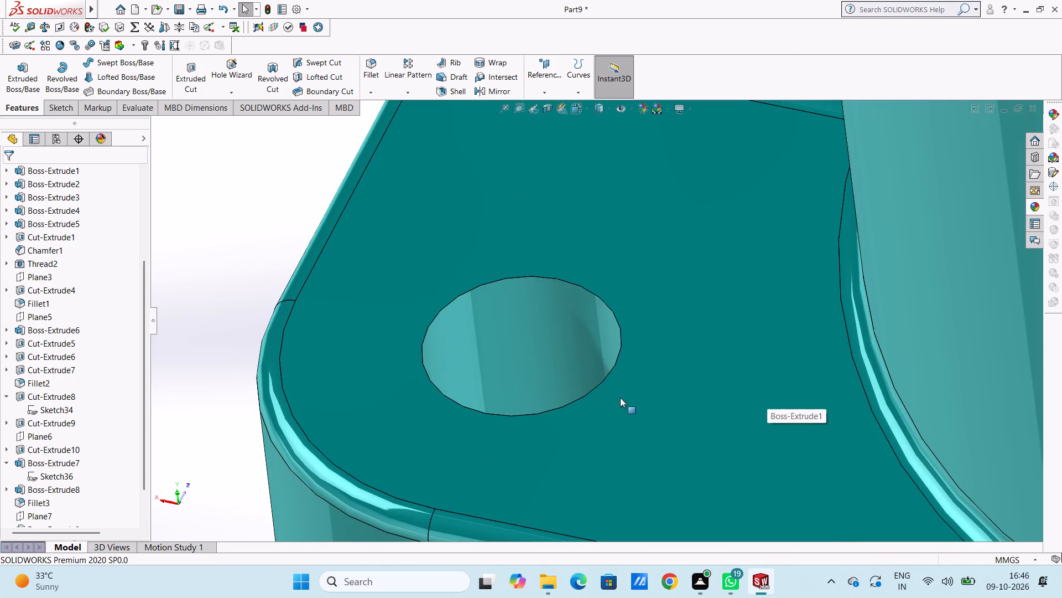
click(1034, 208)
drag(945, 369, 943, 369)
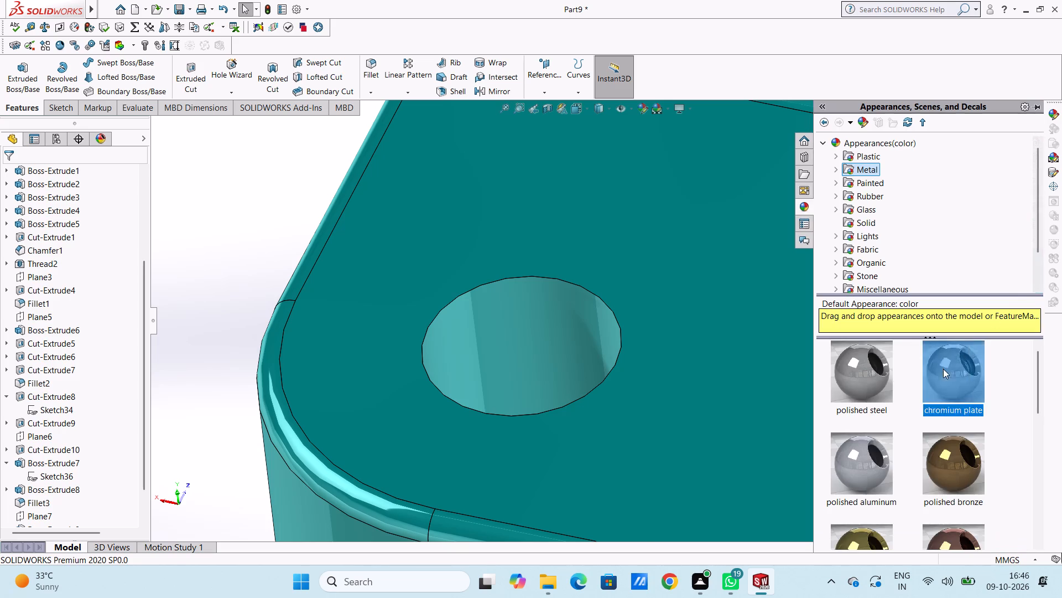
drag(943, 369, 490, 350)
click(490, 350)
Apply the chromium plate appearance to the base plate's last teal corner hole, beneath the side tube's other end.
scroll(488, 349, up, 10)
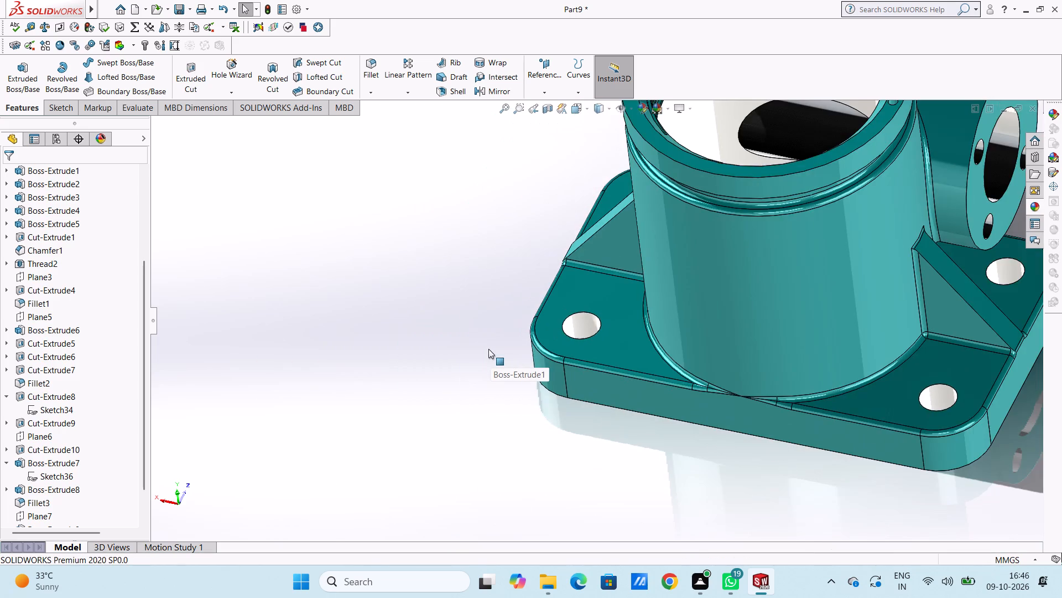
middle_drag(506, 346, 634, 475)
scroll(532, 343, up, 1)
middle_drag(434, 276, 392, 250)
scroll(408, 230, down, 3)
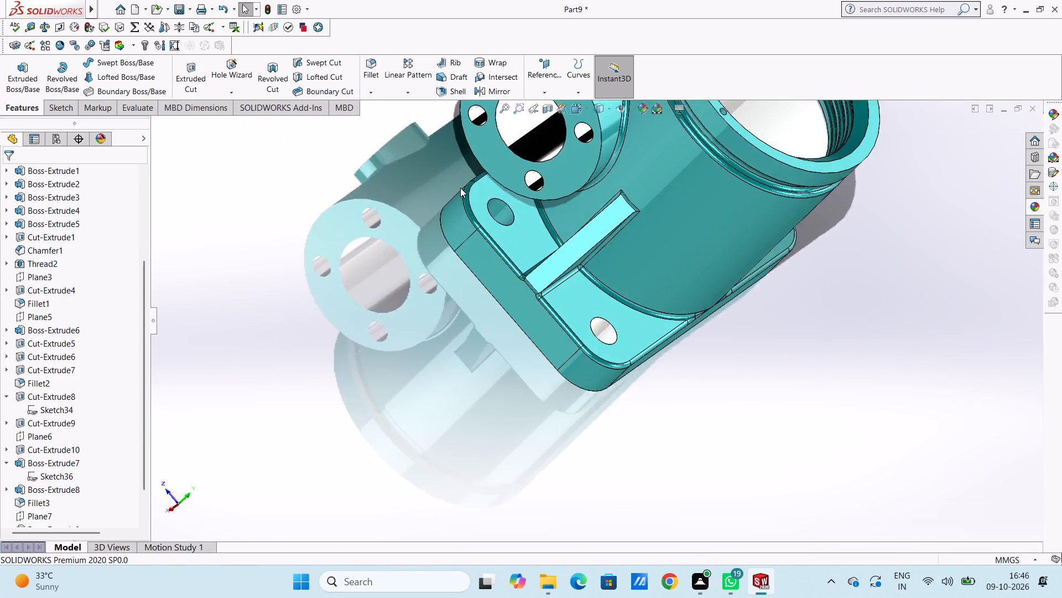
scroll(460, 188, down, 2)
scroll(612, 252, down, 8)
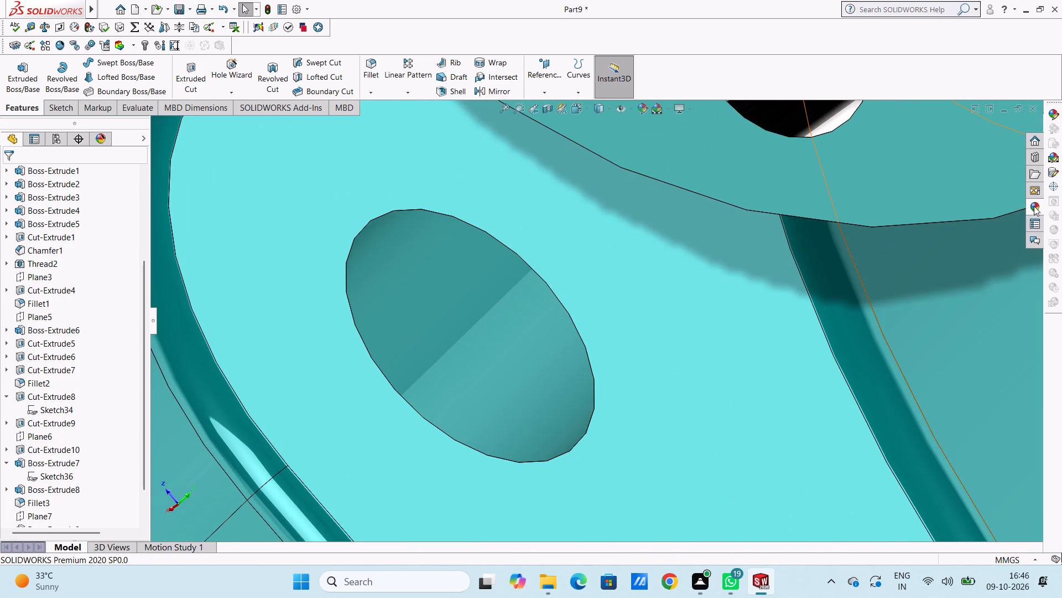
click(1034, 205)
drag(966, 365, 510, 312)
click(510, 312)
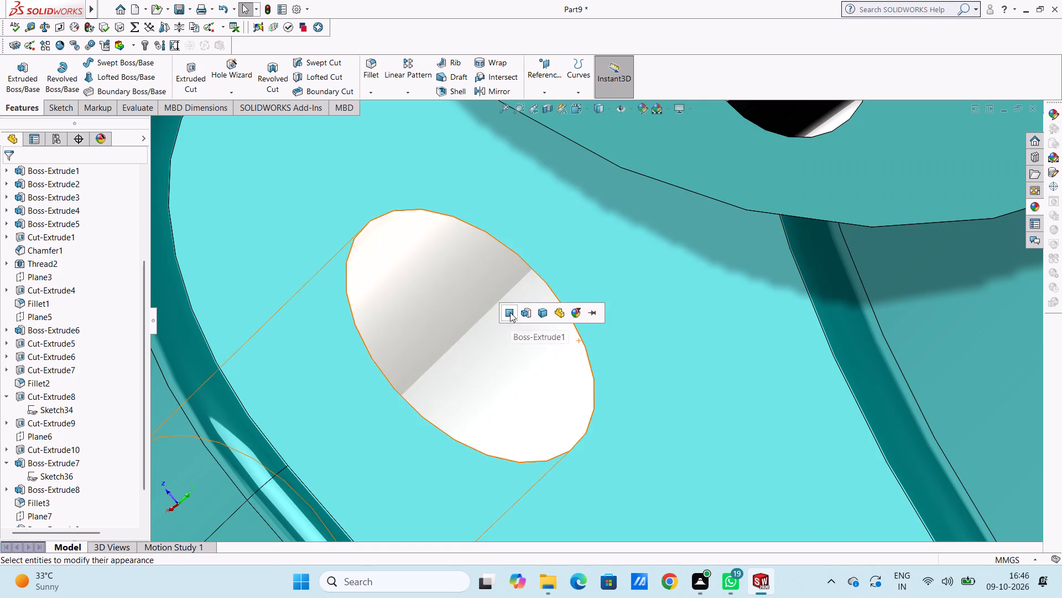
Colour the inner chamfer face at the mouth of the threaded cylinder light red from the standard swatches.
scroll(508, 310, up, 17)
middle_drag(509, 331, 438, 299)
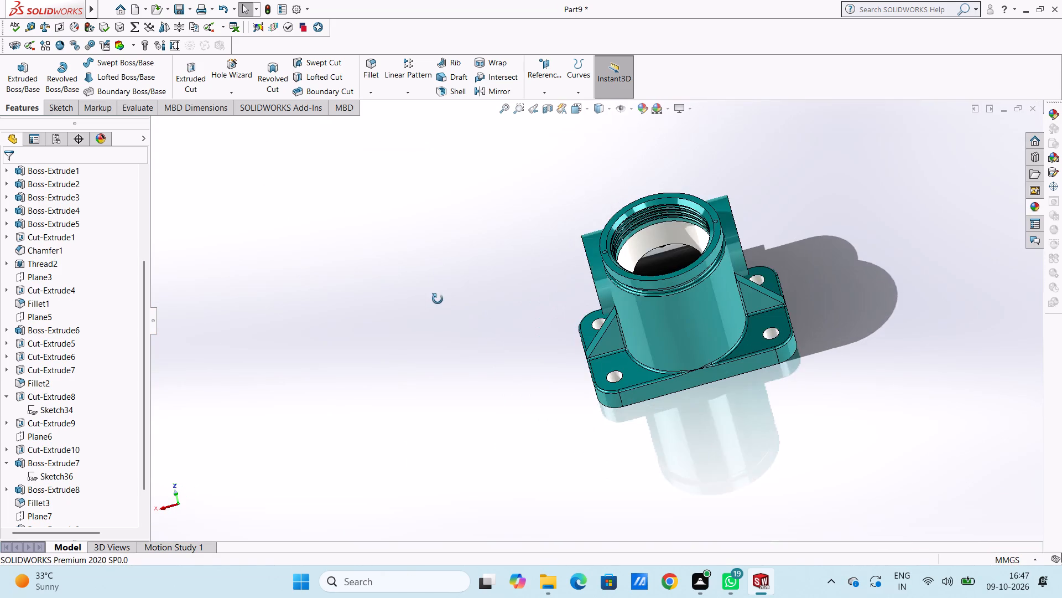
middle_drag(438, 299, 420, 333)
scroll(590, 236, down, 4)
scroll(744, 223, down, 3)
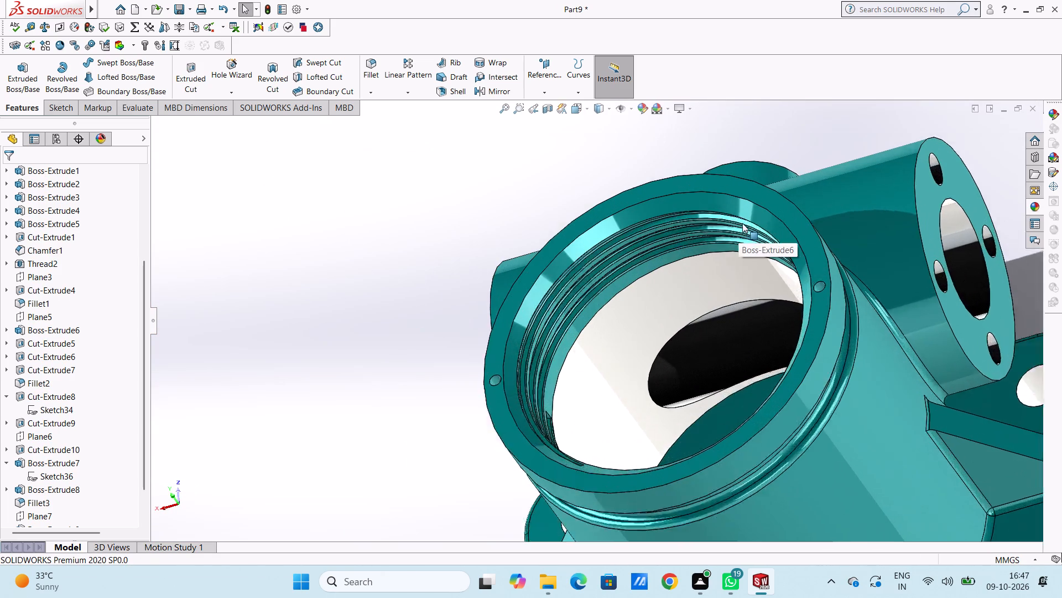
scroll(742, 223, down, 2)
scroll(606, 161, down, 3)
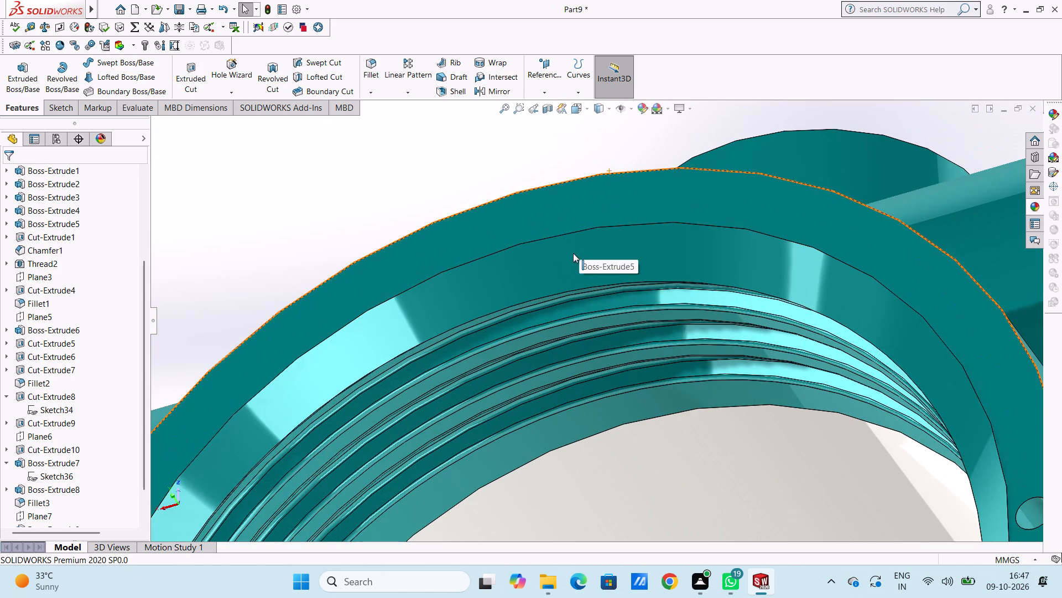
click(573, 253)
click(641, 104)
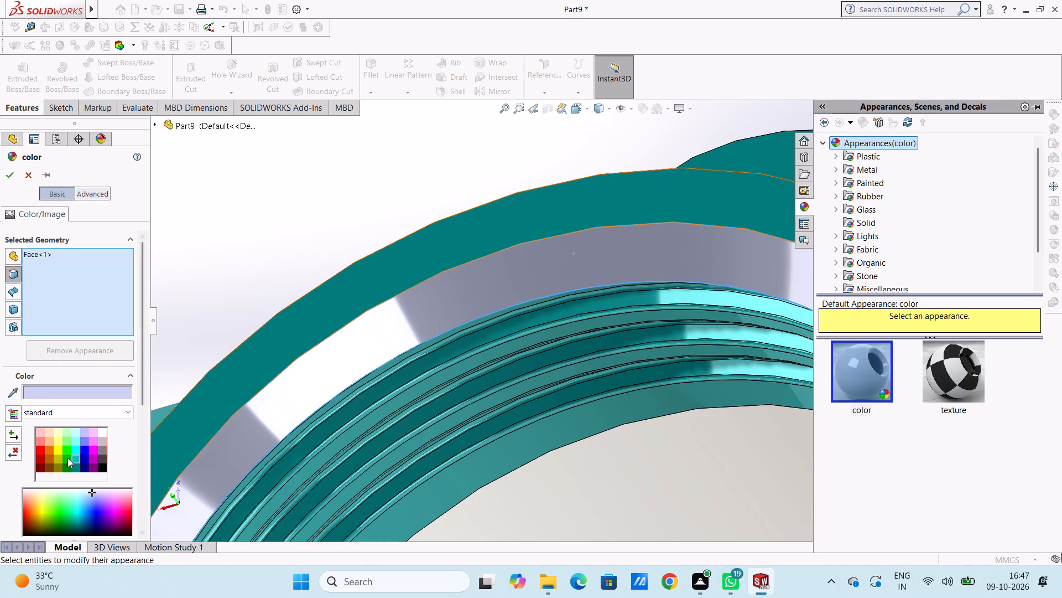
click(43, 442)
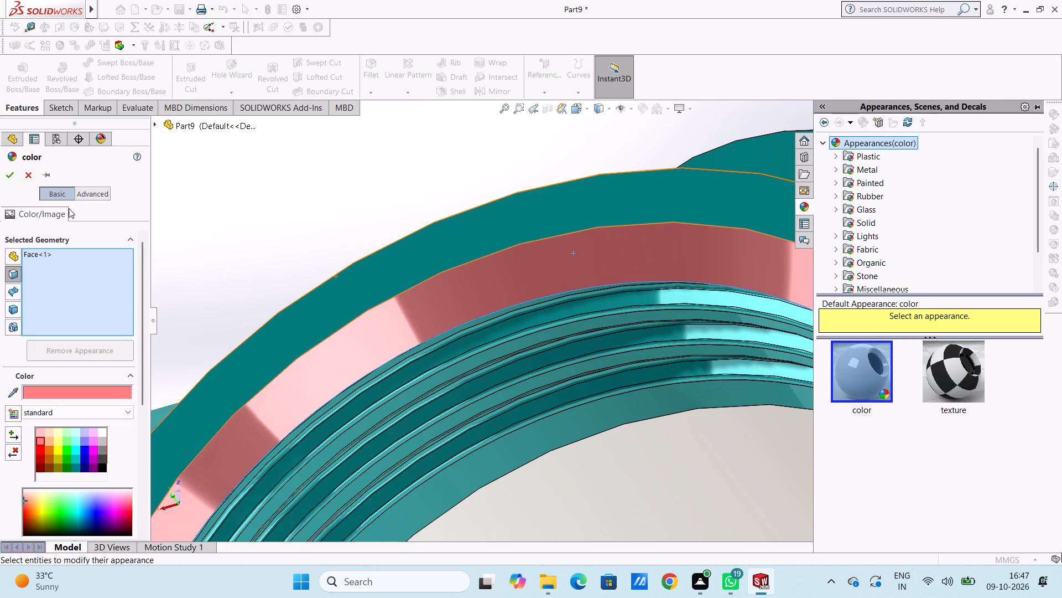
click(11, 176)
Apply the chromium plate appearance to the wall of the small central bore at the bottom of the main cylinder.
scroll(261, 172, up, 9)
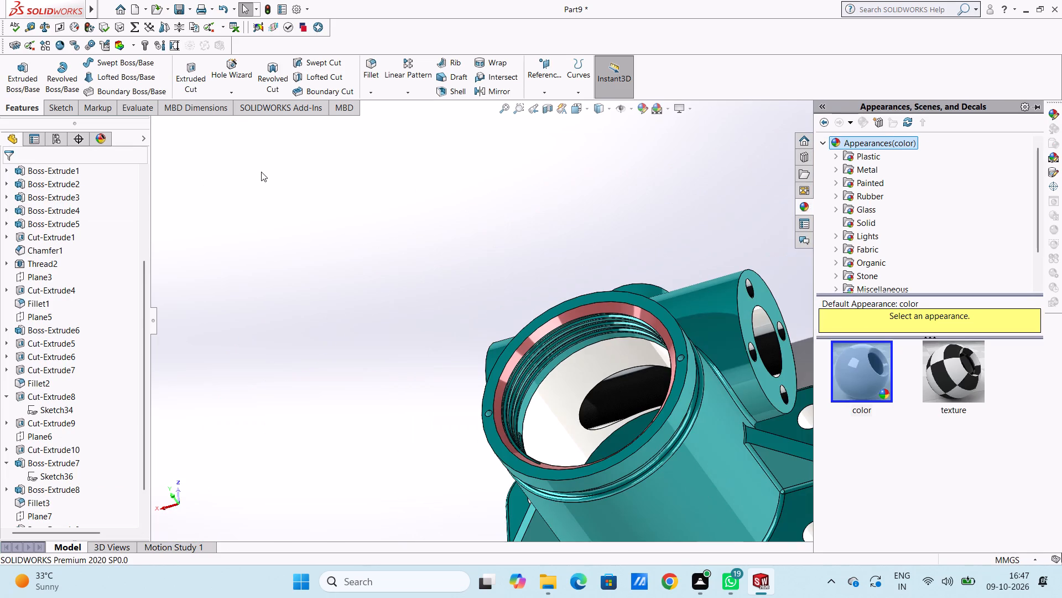
middle_drag(366, 360, 433, 454)
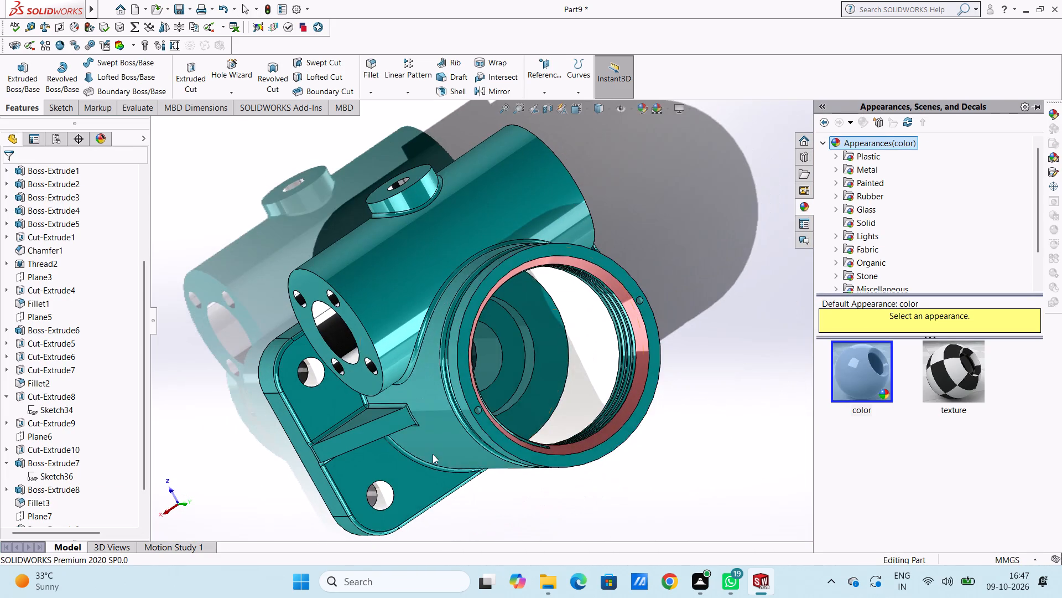
scroll(513, 336, down, 4)
scroll(461, 369, down, 1)
middle_drag(451, 370, 442, 370)
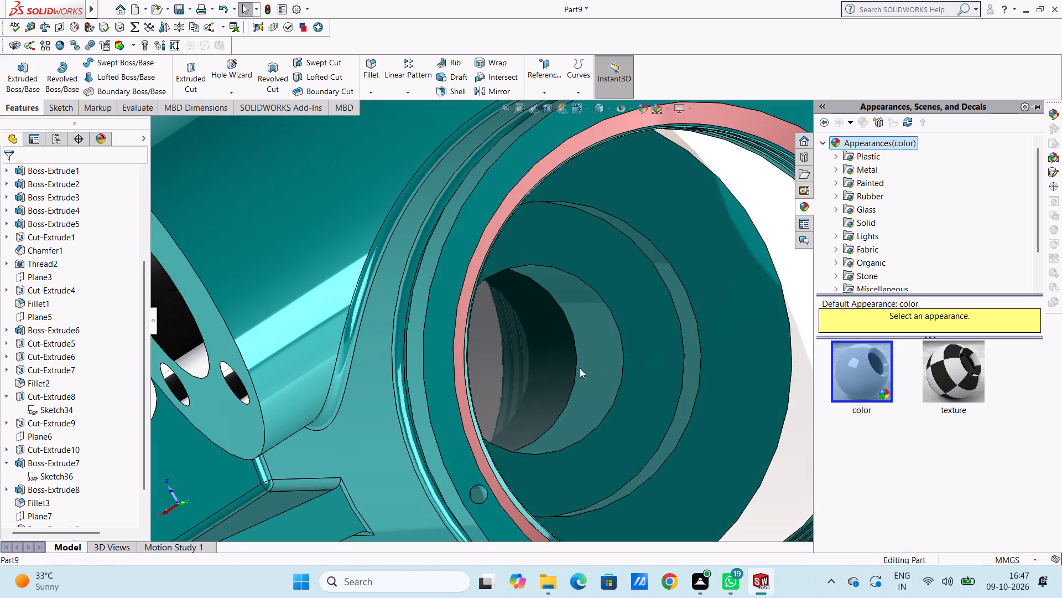
scroll(596, 372, down, 3)
click(862, 172)
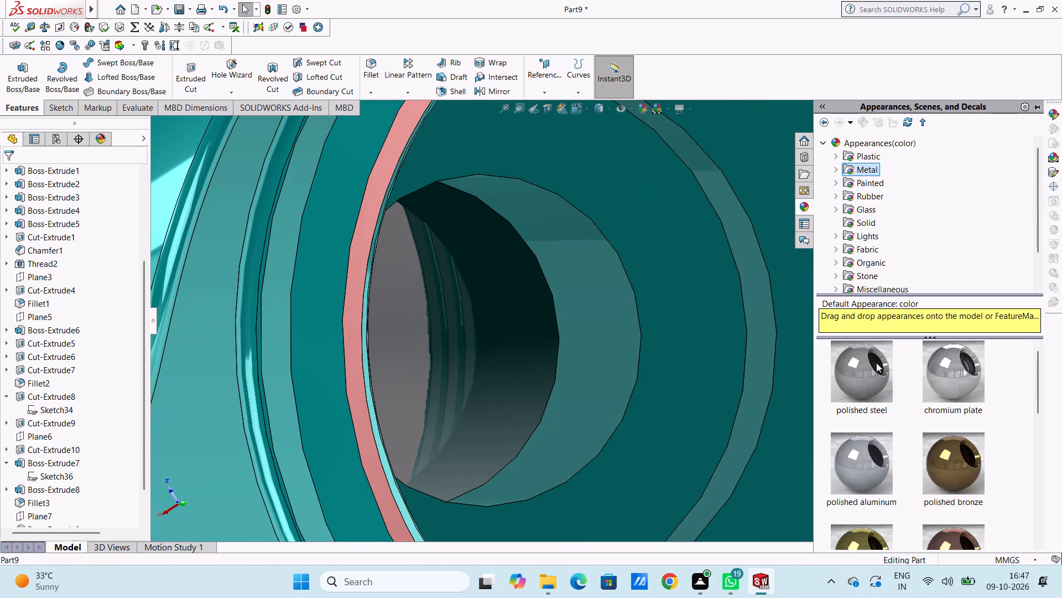
drag(958, 365, 568, 362)
click(568, 362)
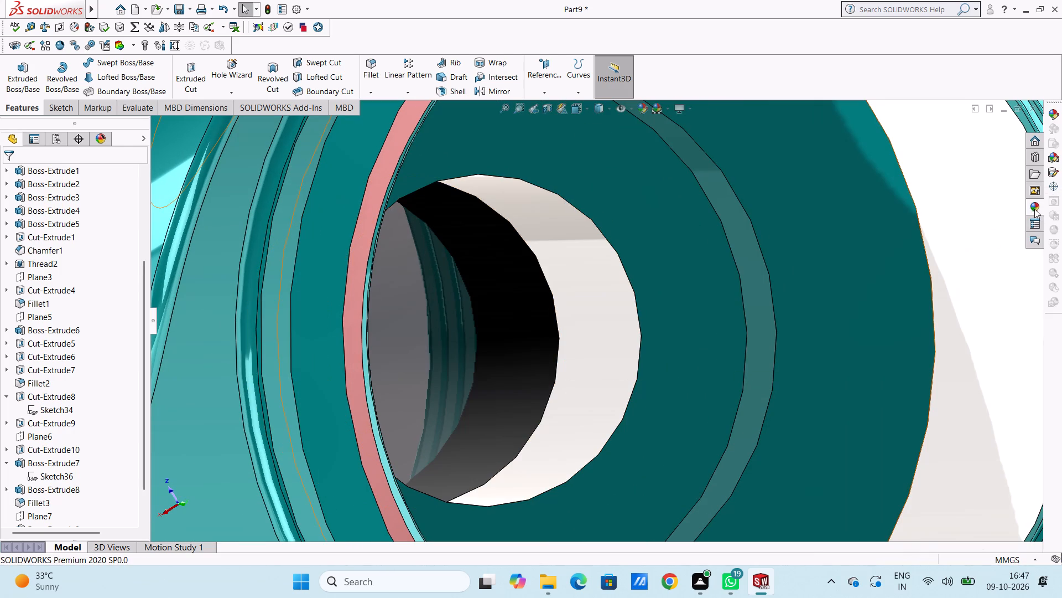
Apply the chromium plate appearance to the wall of the larger counterbore step around the cylinder's bottom bore.
click(1034, 208)
drag(972, 373, 726, 324)
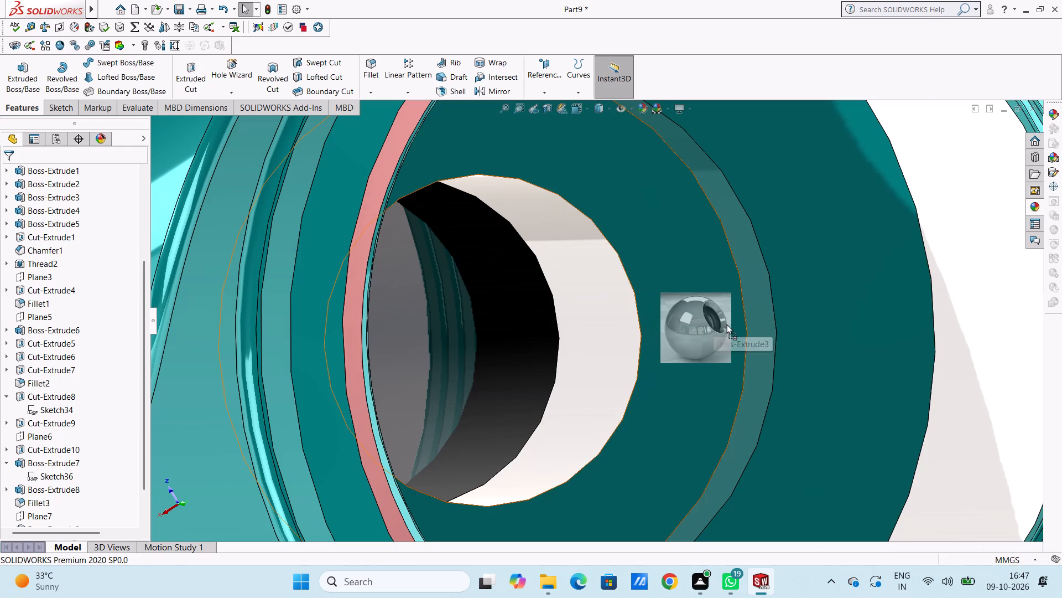
drag(726, 324, 773, 365)
click(773, 365)
Clear the selection and orient the part in the isometric view.
scroll(773, 365, up, 4)
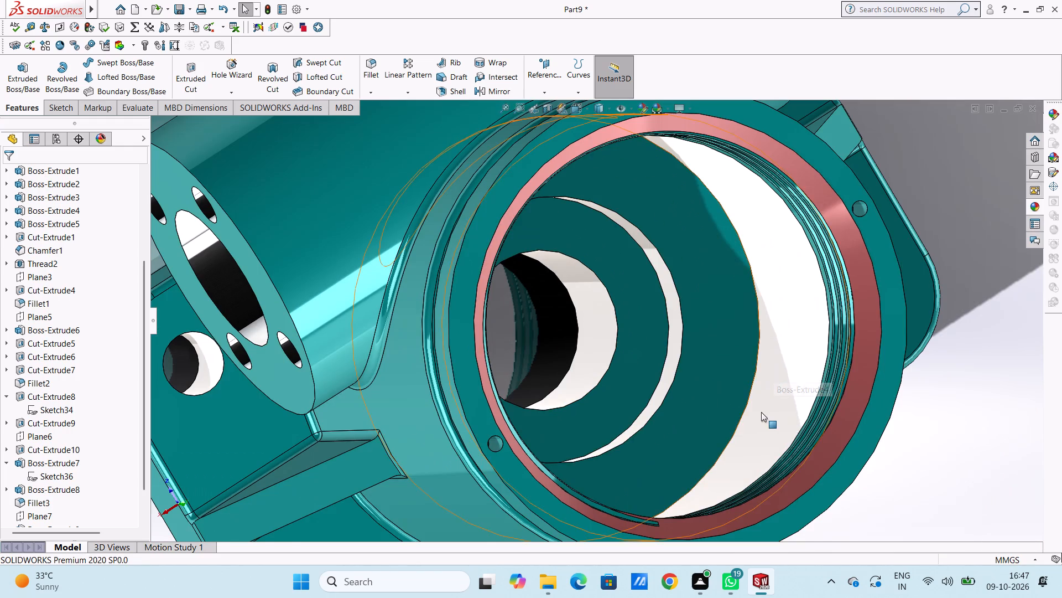
scroll(761, 412, up, 4)
middle_drag(756, 424, 721, 360)
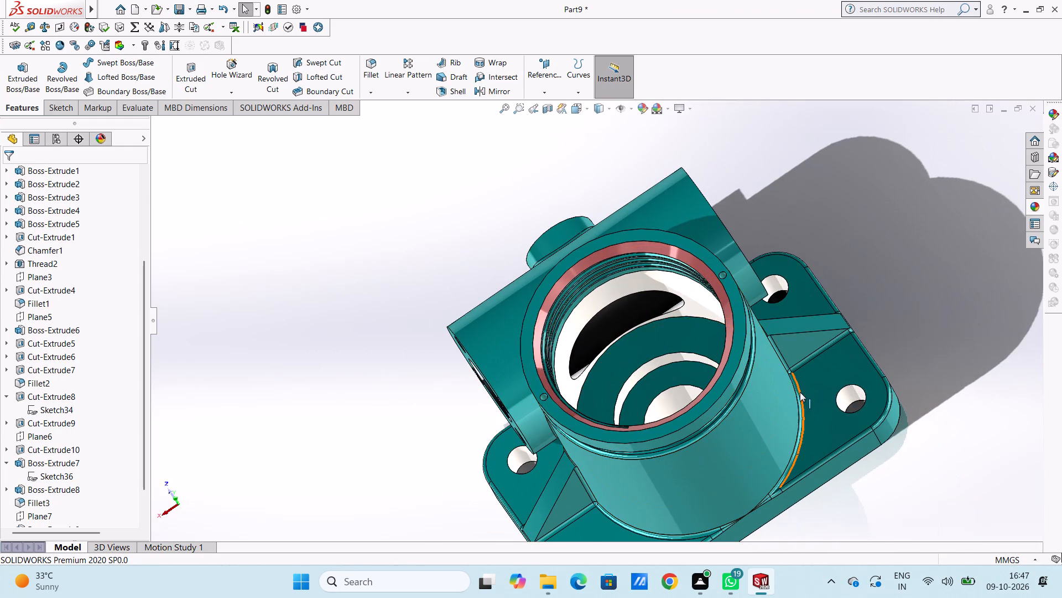
key(Escape)
key(Escape)
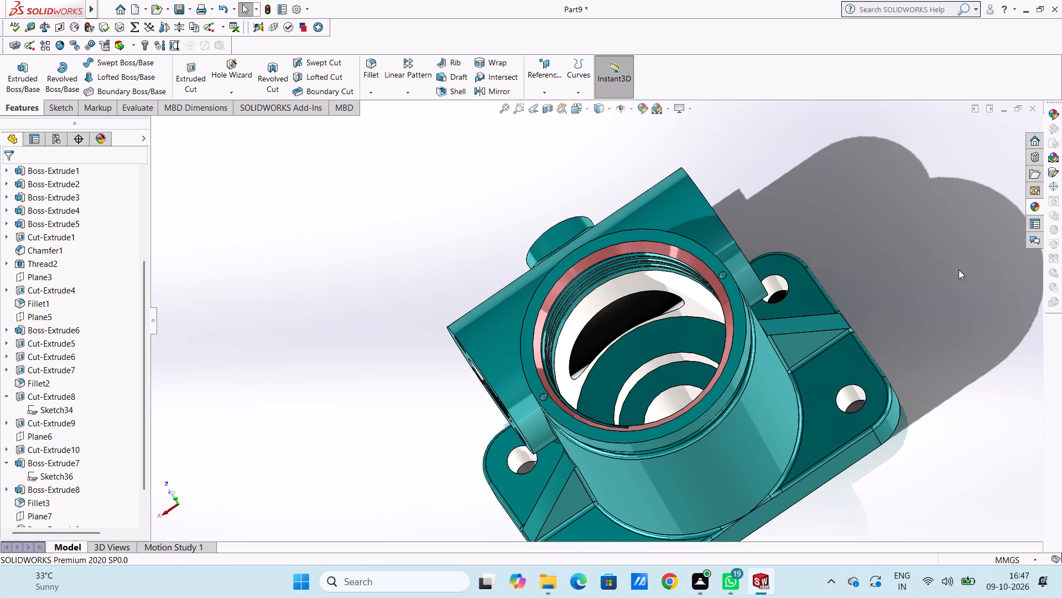
key(ctrl+7)
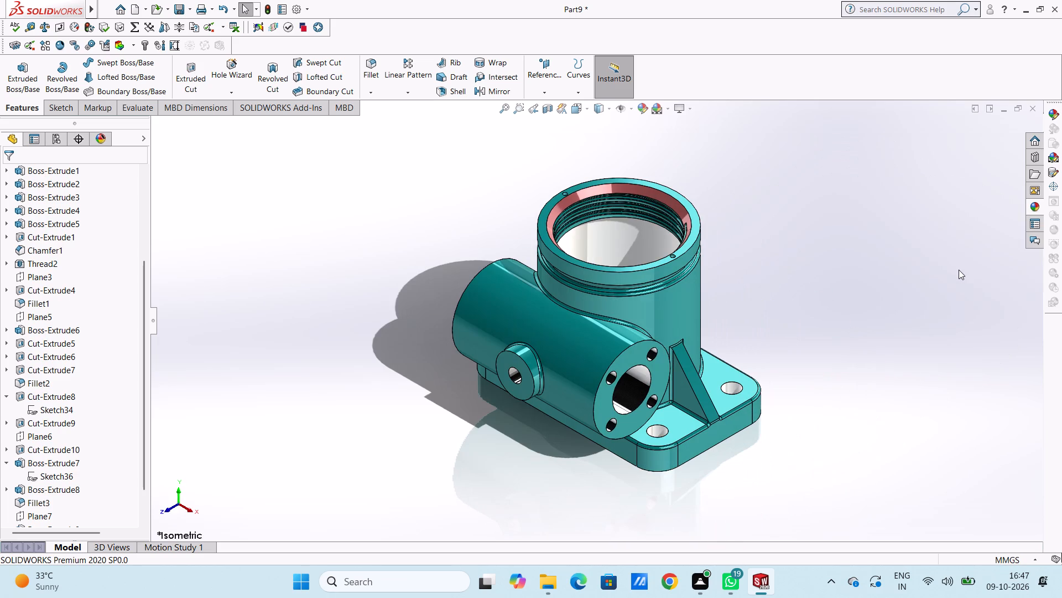
Save the part in the Documents folder as "flanged elbow bearing housing".
text(fla)
key(Escape)
key(Escape)
key(ctrl+s)
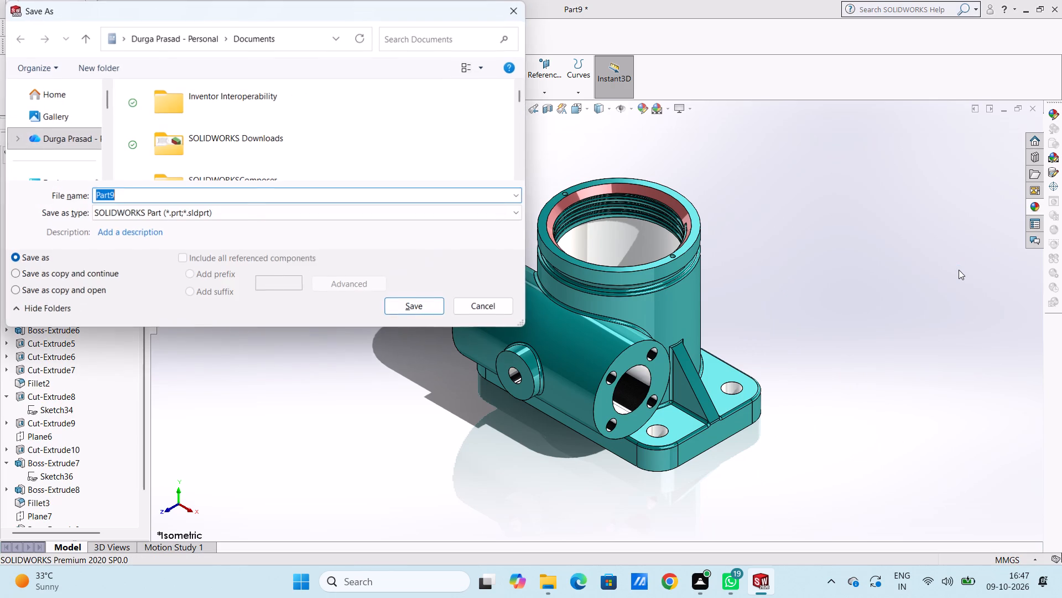
text(flanged)
key(space)
text(elbow)
key(space)
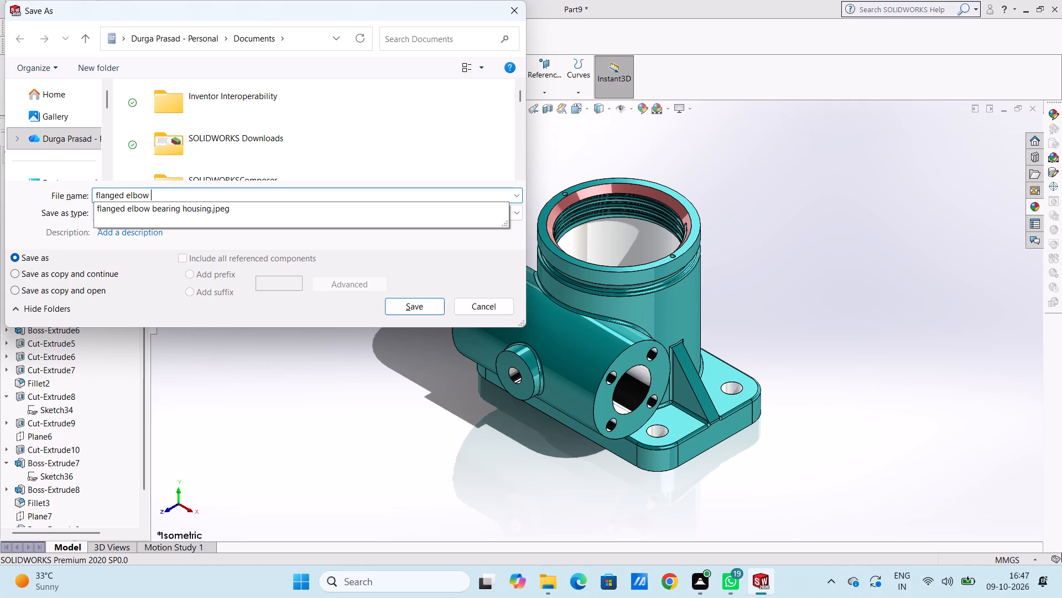
text(bear)
text(ing housing)
click(424, 309)
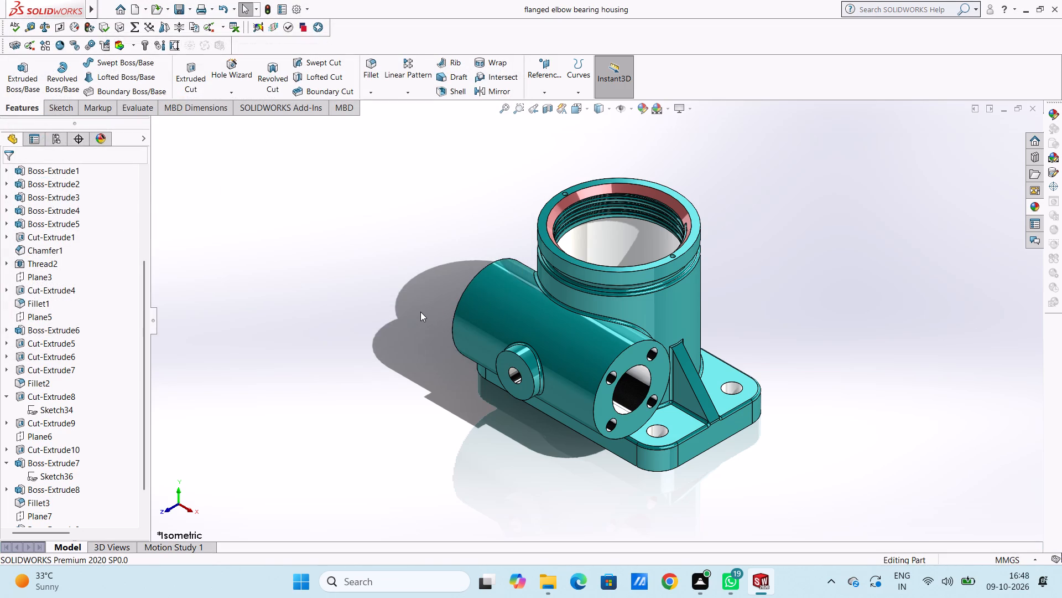
Export a copy of the part as an Adobe PDF file under the same name, flanged elbow bearing housing.
click(191, 8)
click(200, 35)
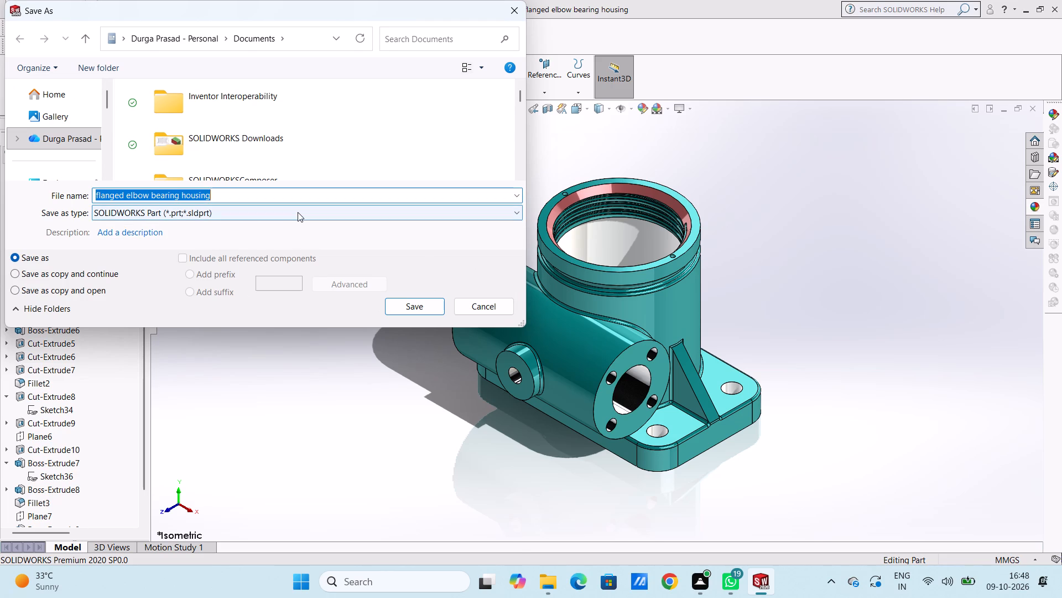
click(298, 212)
click(274, 308)
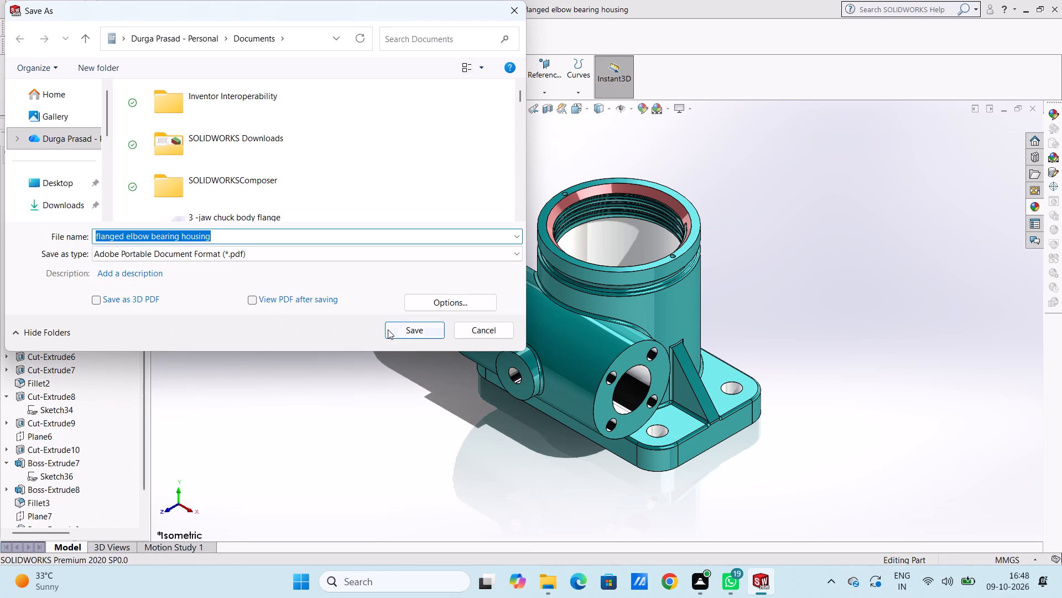
click(388, 329)
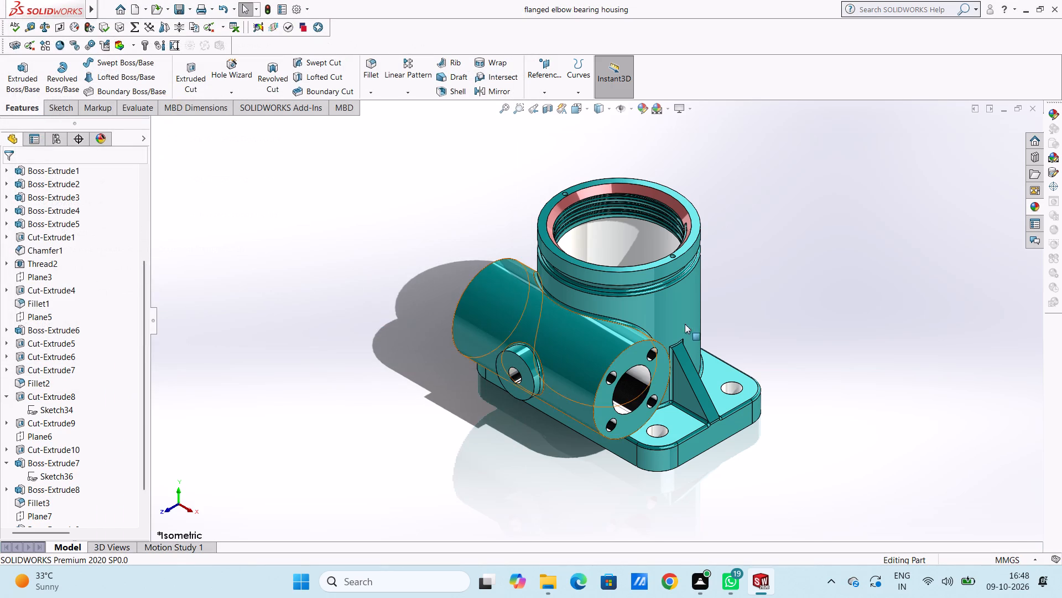